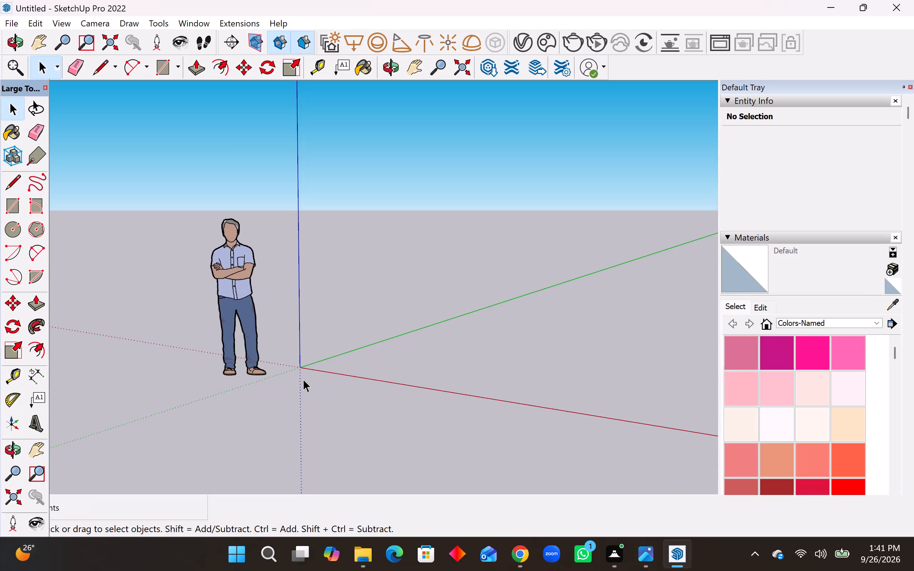
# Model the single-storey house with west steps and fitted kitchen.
# Delete the default standing human figure component beside the origin.
pyautogui.scroll(-1, 528, 333)
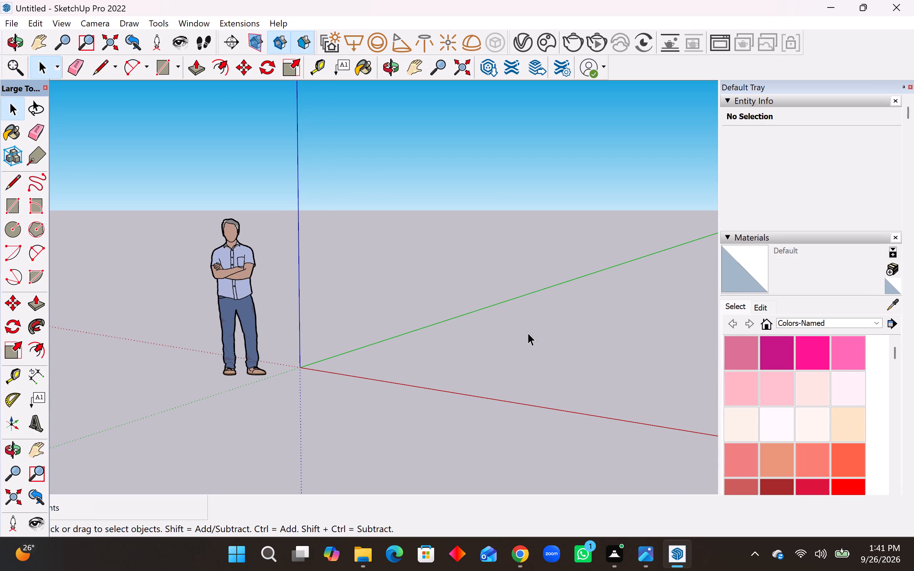
pyautogui.scroll(-1, 528, 333)
pyautogui.click(268, 298)
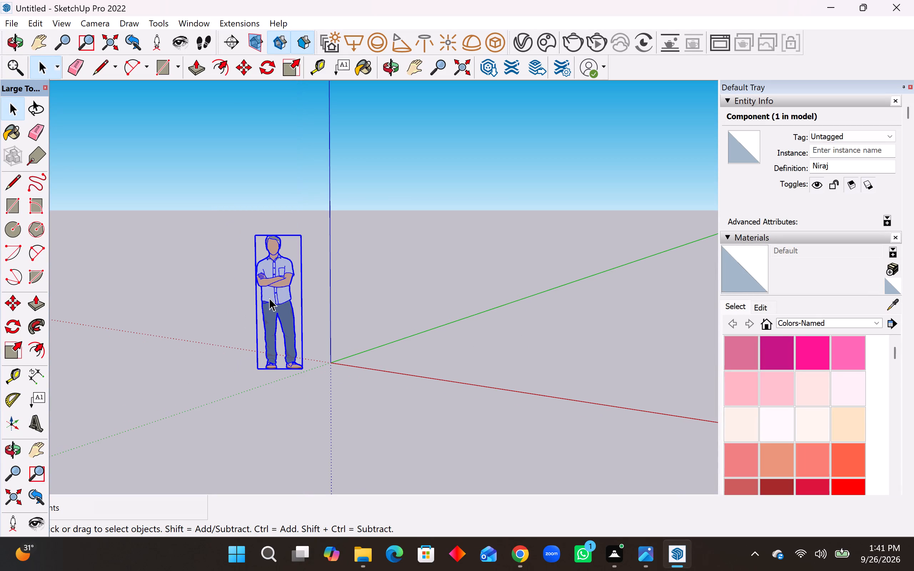
pyautogui.press('Delete')
# Draw a rectangle on the ground plane, starting its first corner in the open area between the red and green axes.
pyautogui.scroll(-3, 148, 391)
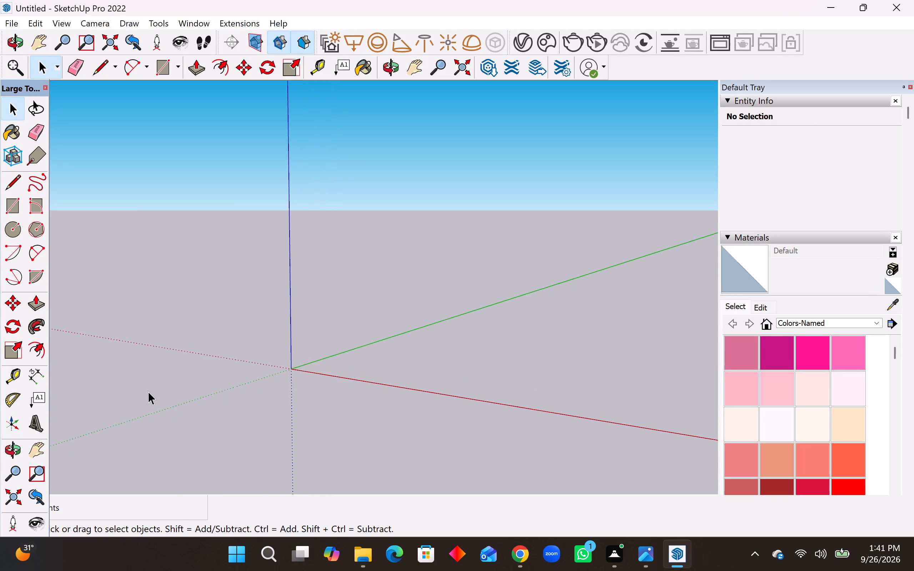
pyautogui.scroll(-6, 148, 391)
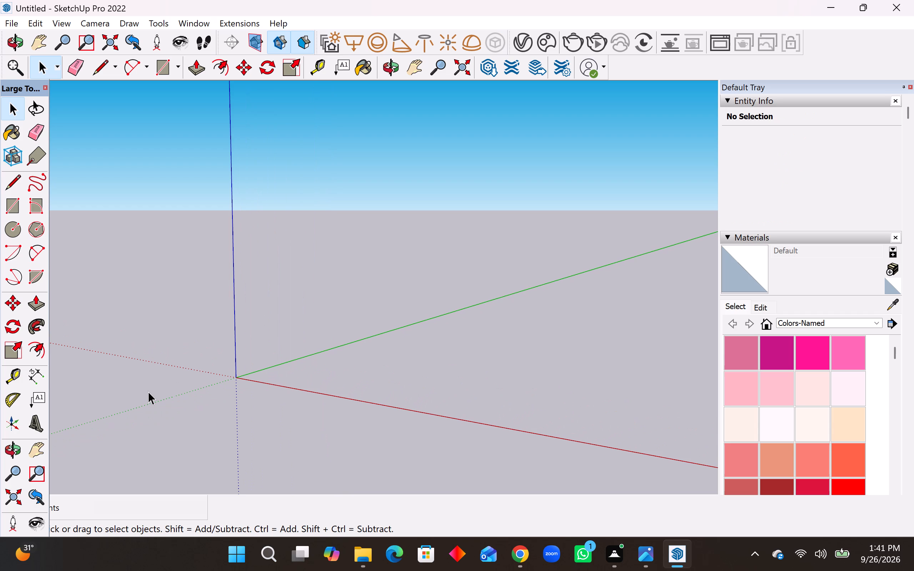
pyautogui.scroll(-2, 139, 423)
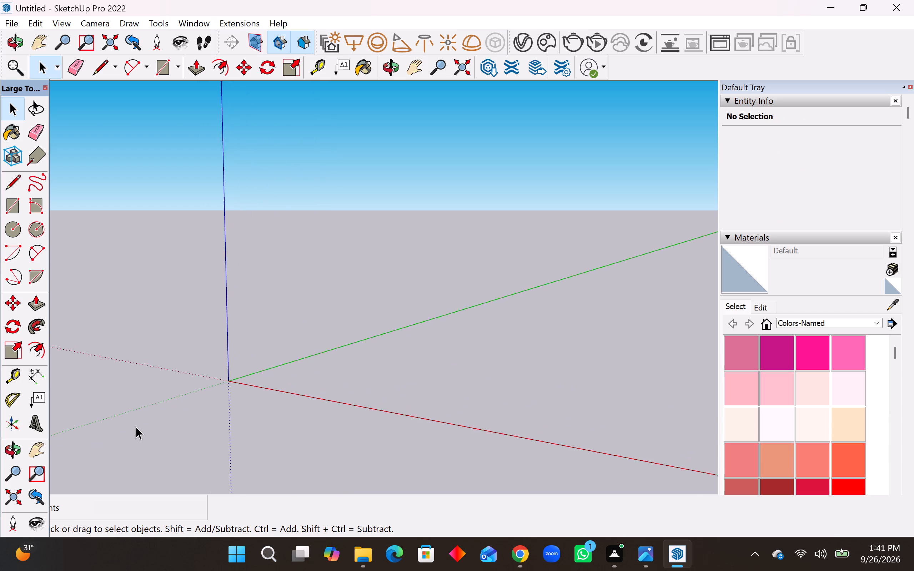
pyautogui.scroll(-7, 136, 426)
pyautogui.moveTo(538, 344); pyautogui.dragTo(602, 353, button='middle')
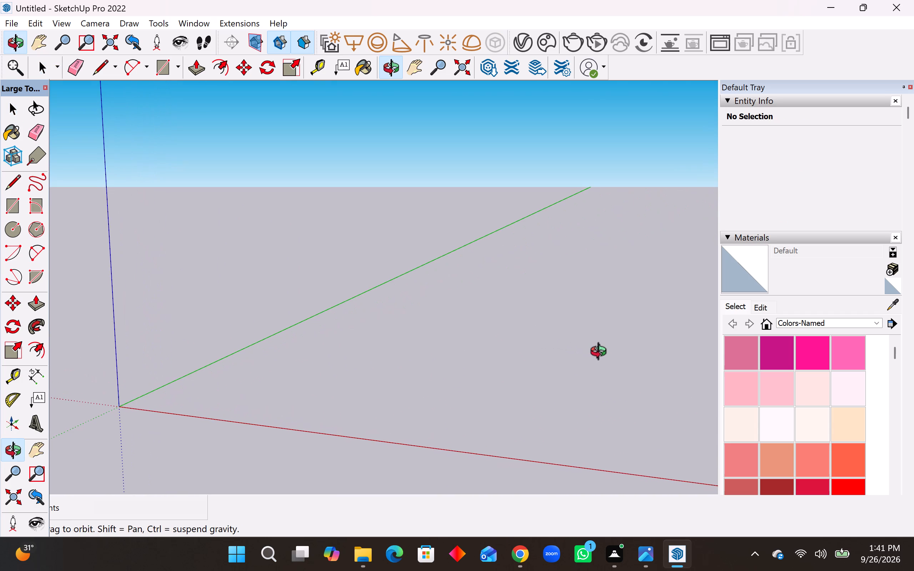
pyautogui.moveTo(602, 353); pyautogui.dragTo(708, 384, button='middle')
pyautogui.scroll(-4, 556, 395)
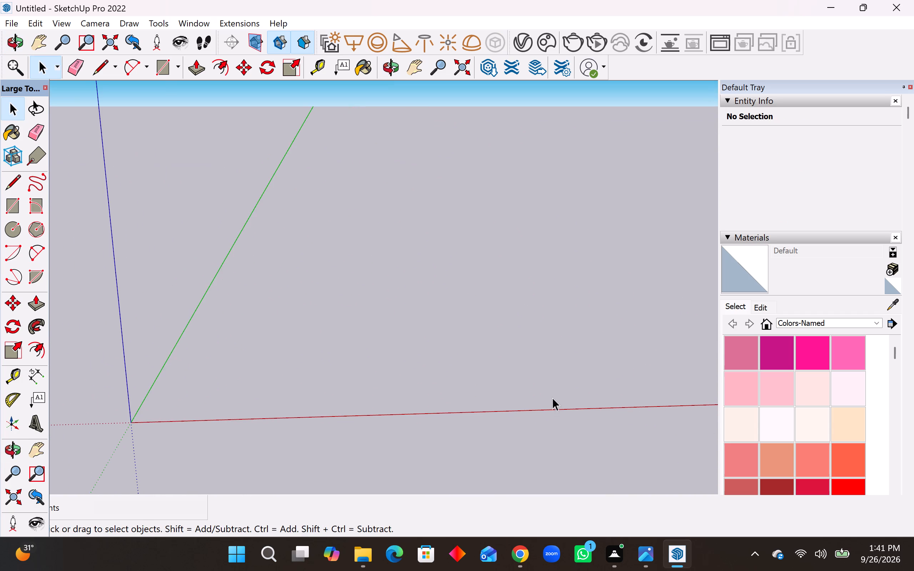
pyautogui.scroll(-1, 551, 398)
pyautogui.scroll(-2, 127, 387)
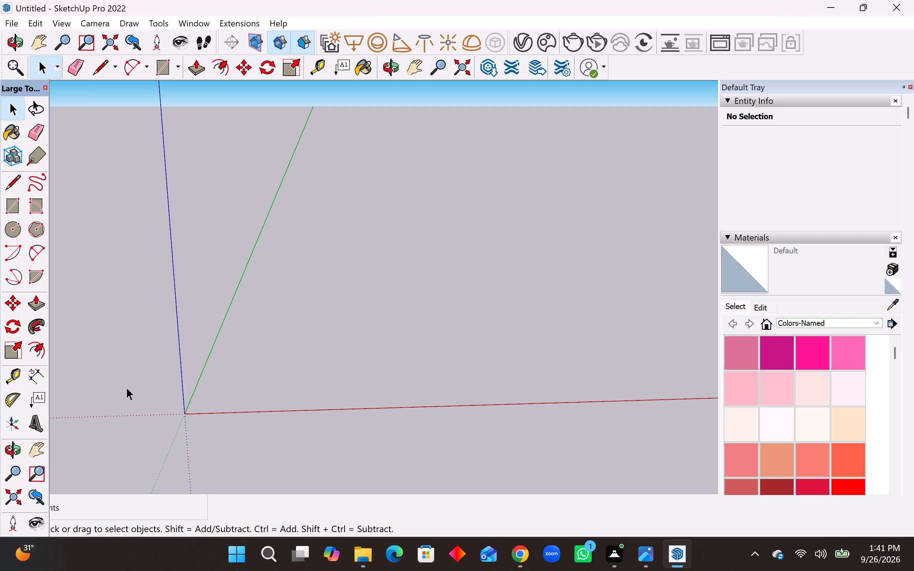
pyautogui.scroll(-4, 122, 391)
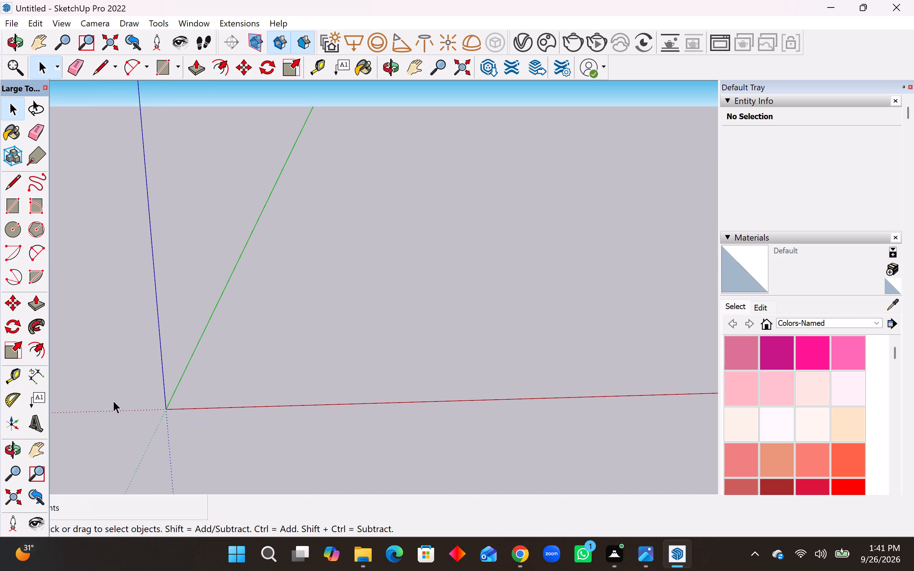
pyautogui.scroll(-6, 108, 408)
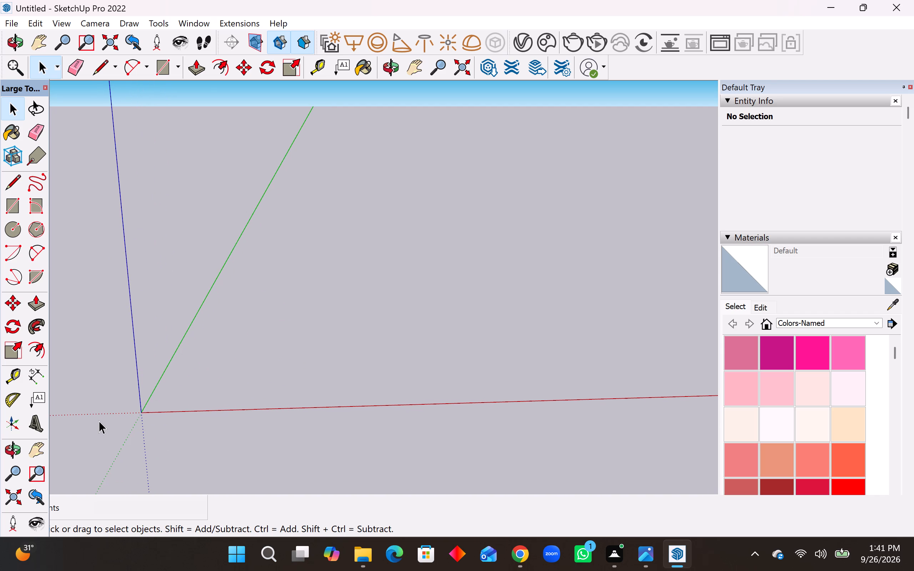
pyautogui.scroll(-1, 98, 421)
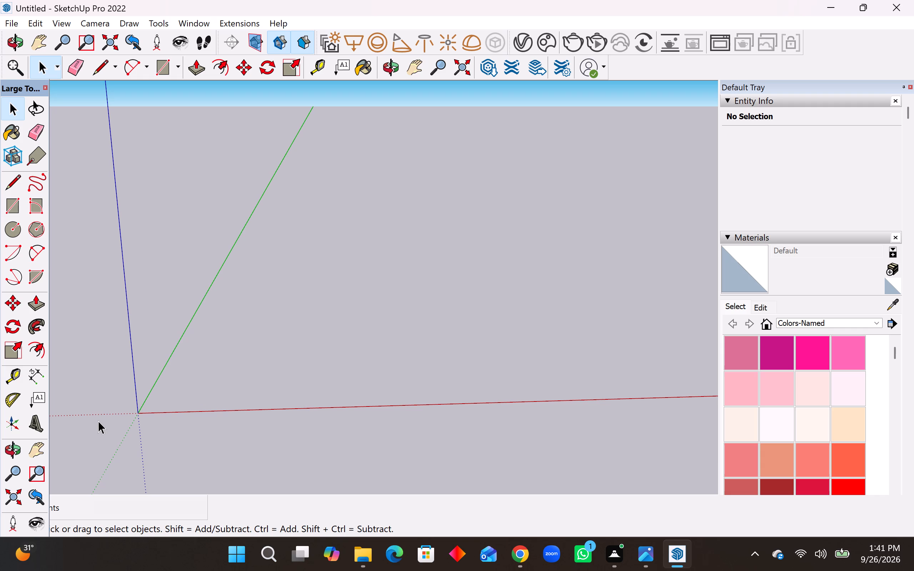
pyautogui.scroll(-12, 95, 424)
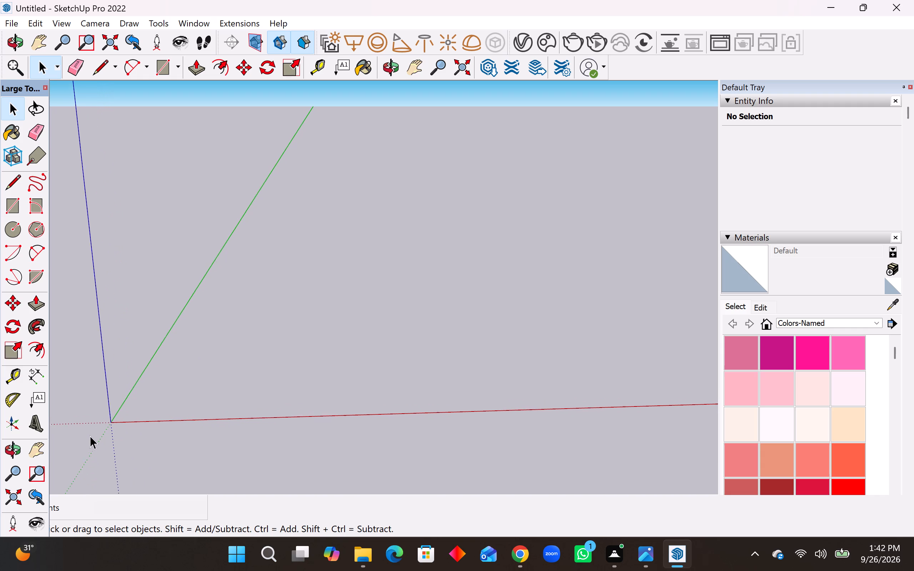
pyautogui.scroll(-14, 90, 436)
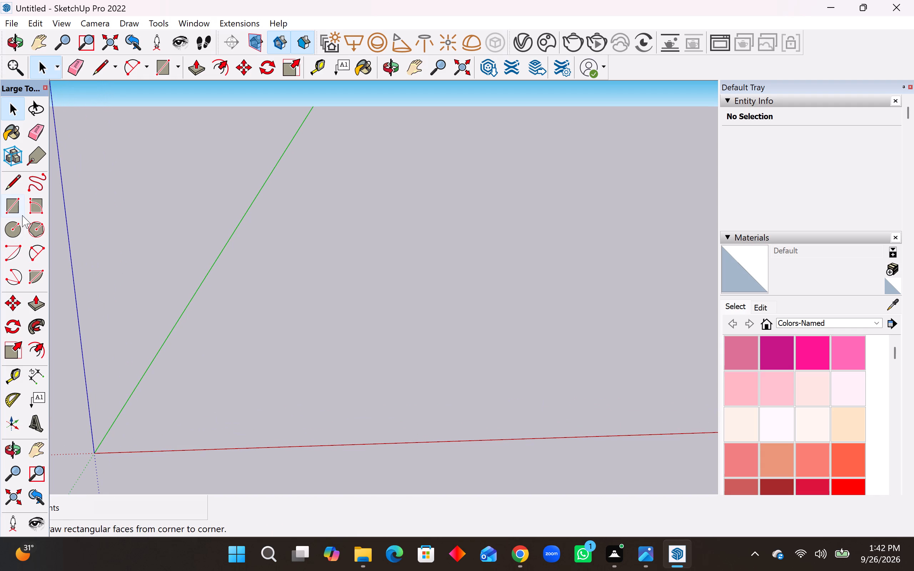
pyautogui.click(17, 209)
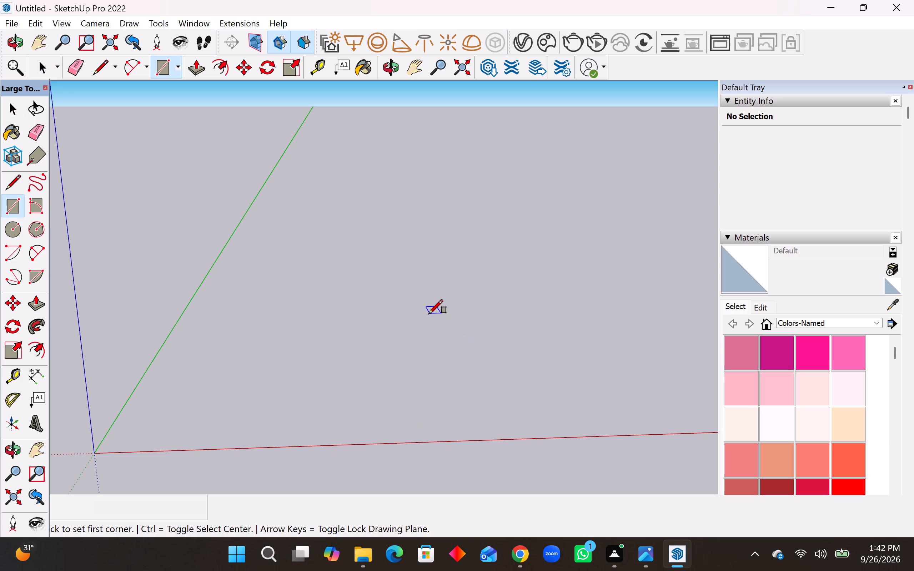
pyautogui.click(429, 314)
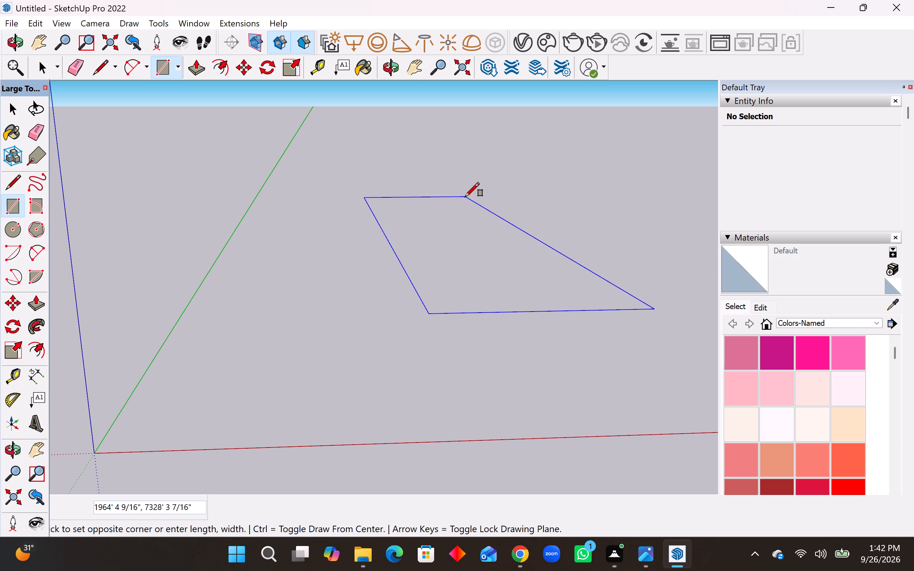
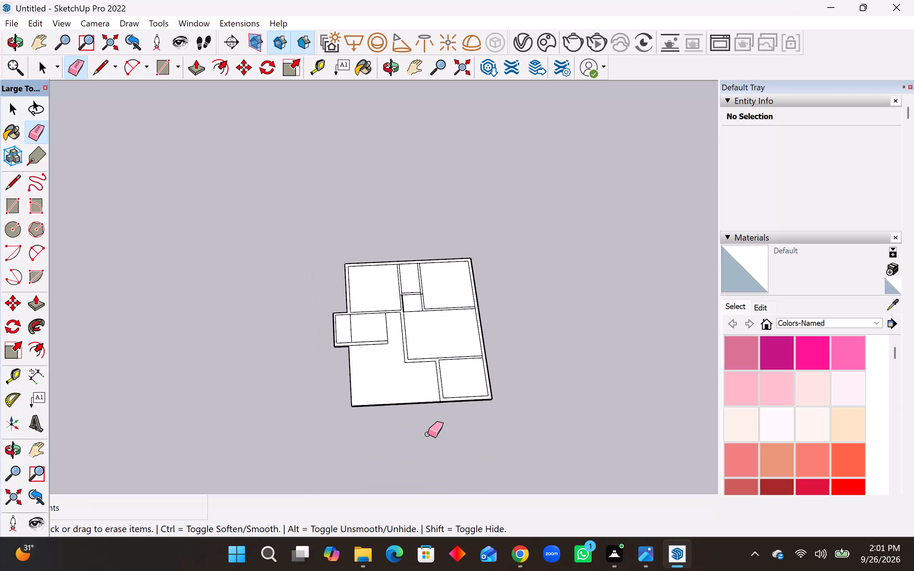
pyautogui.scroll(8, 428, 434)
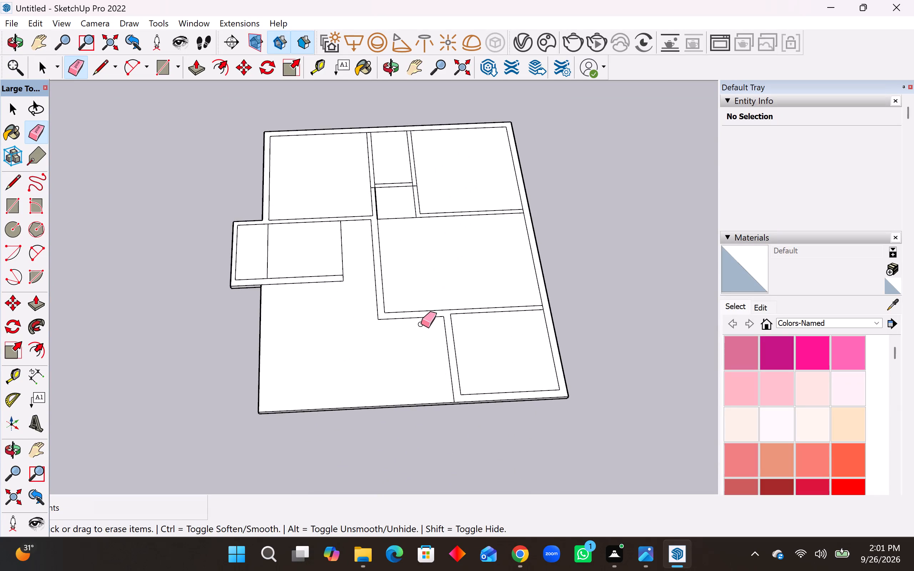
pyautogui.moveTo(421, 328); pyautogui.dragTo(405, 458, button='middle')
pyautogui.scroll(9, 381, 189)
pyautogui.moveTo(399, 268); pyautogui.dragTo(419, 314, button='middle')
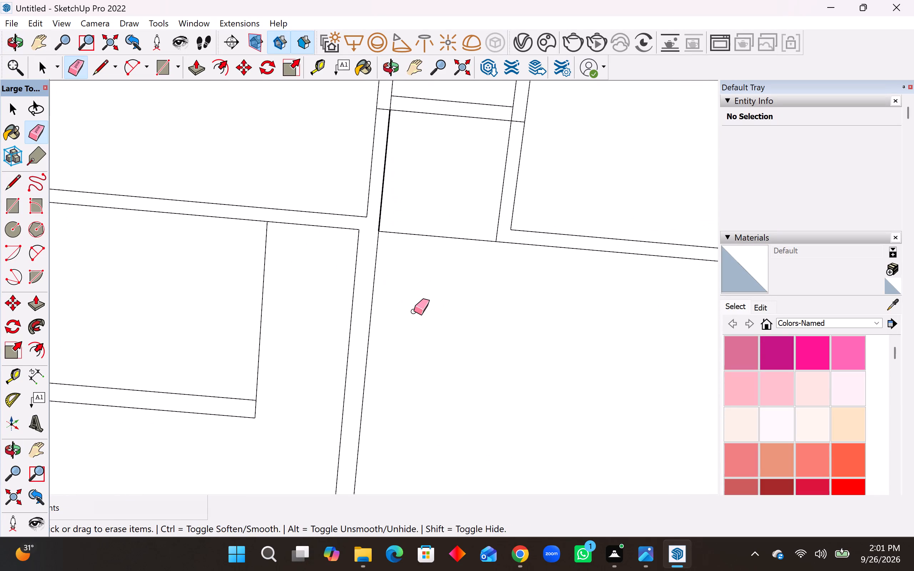
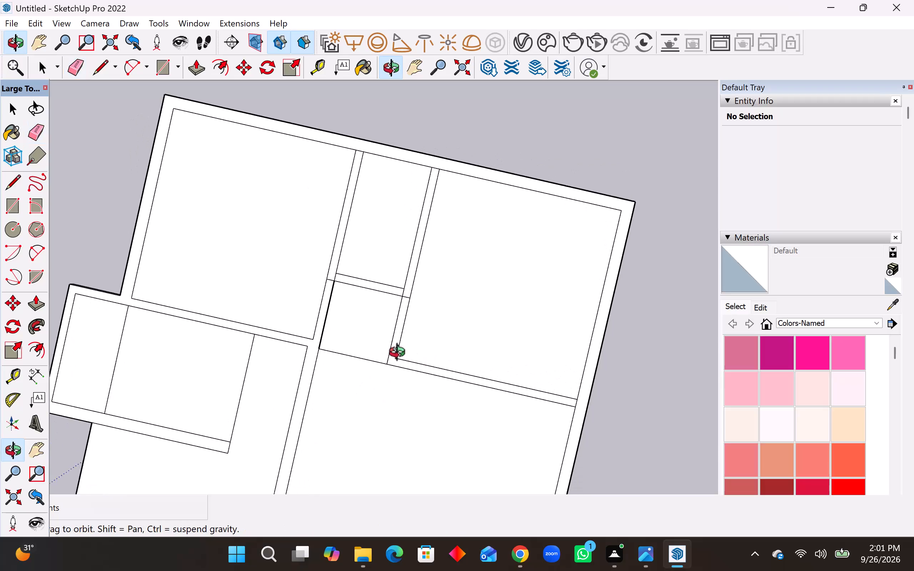
# Place a guide 6" inside the large left bedroom from its lower wall's inner face, and a second guide 3' beyond it.
pyautogui.moveTo(351, 402); pyautogui.dragTo(414, 397, button='middle')
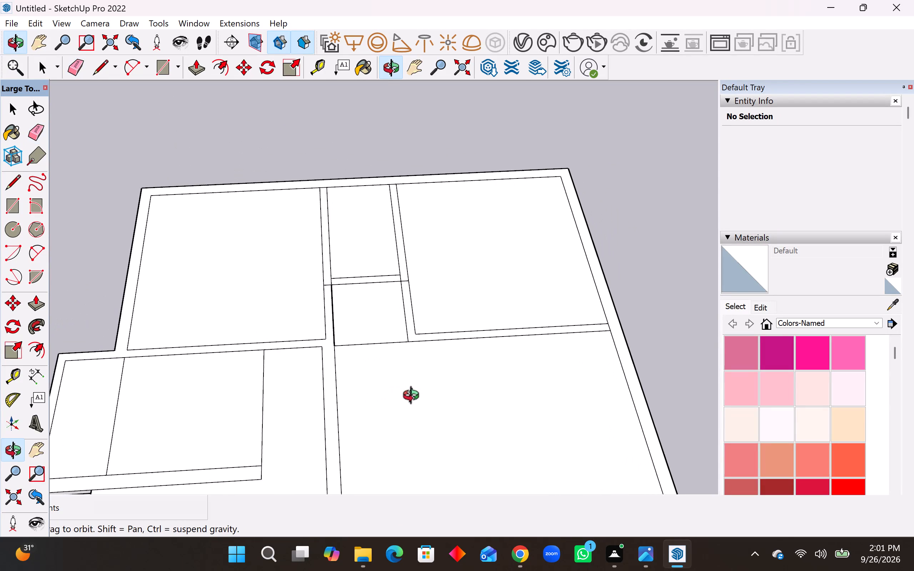
pyautogui.moveTo(414, 397); pyautogui.dragTo(418, 442, button='middle')
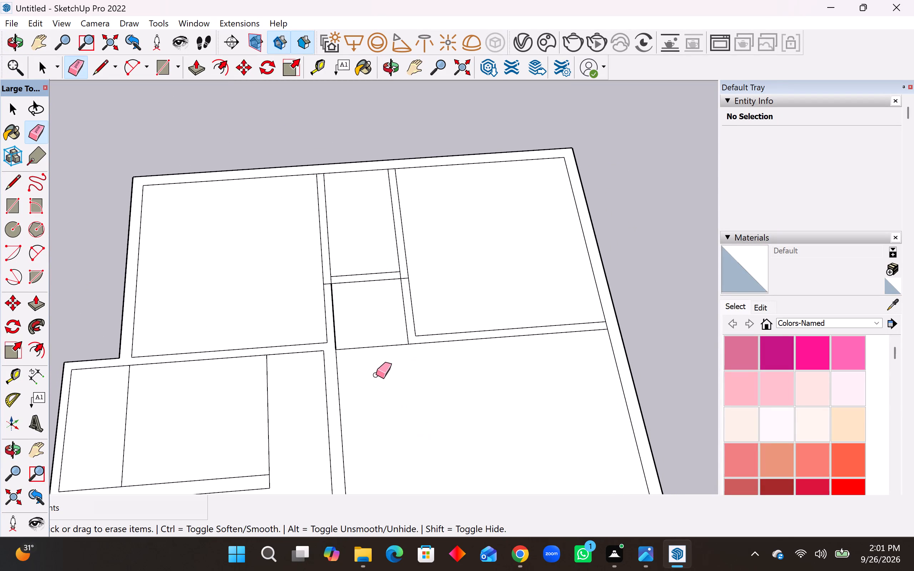
pyautogui.click(18, 380)
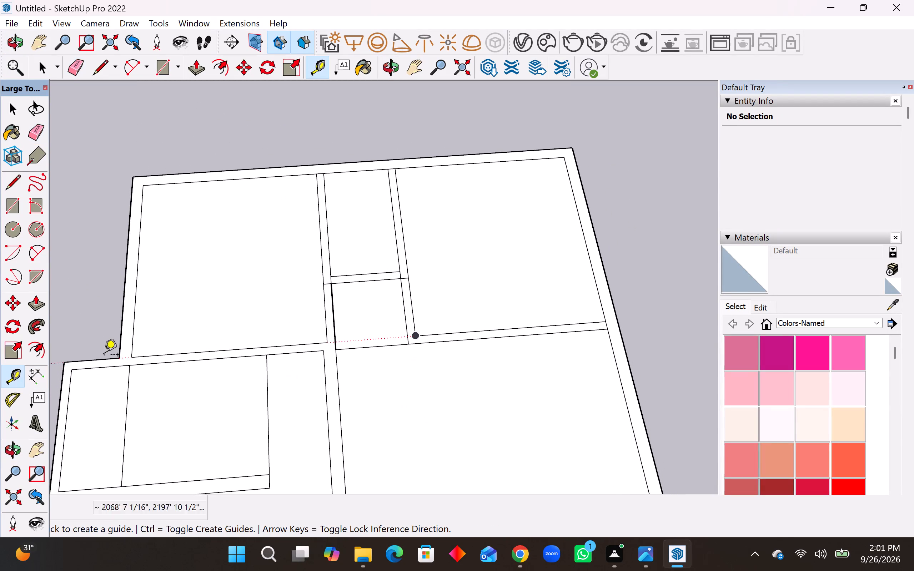
pyautogui.click(237, 348)
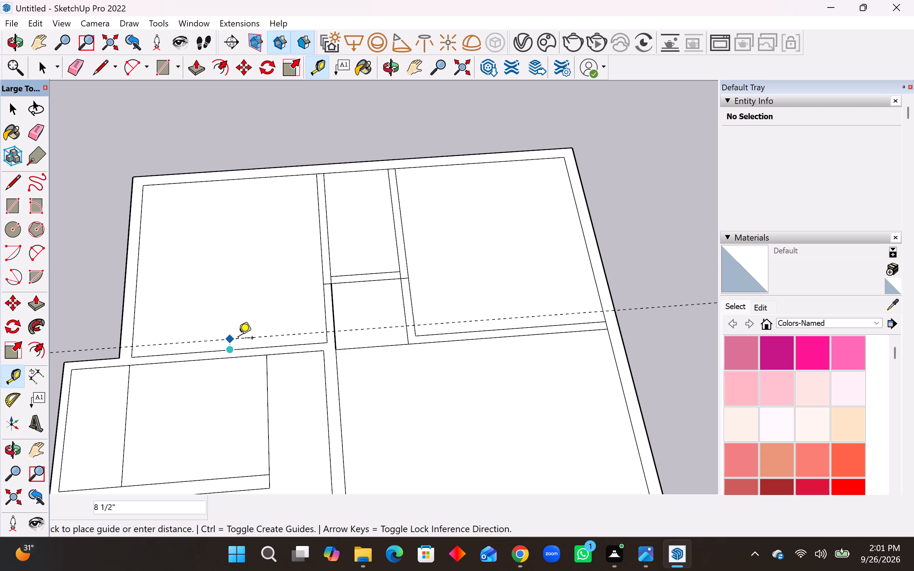
pyautogui.write('6"')
pyautogui.press('Return')
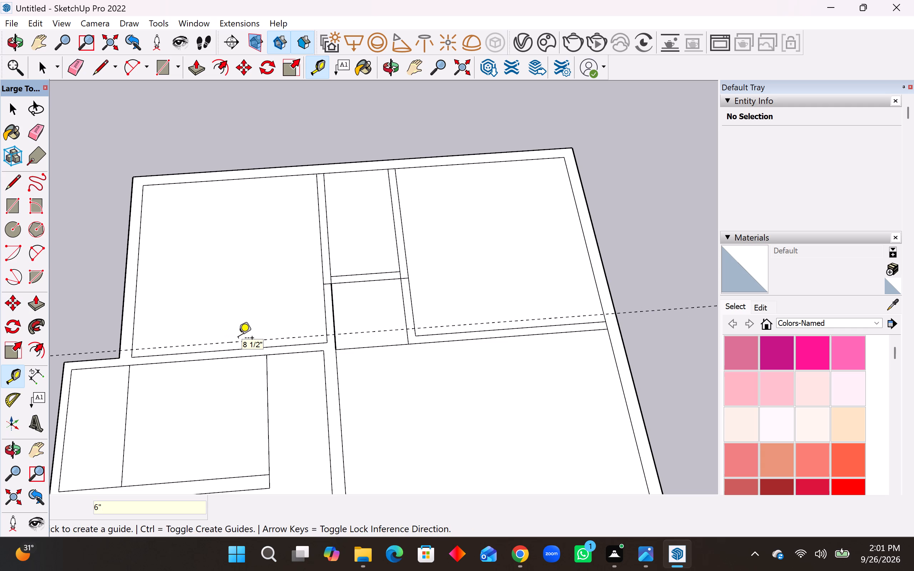
pyautogui.click(240, 339)
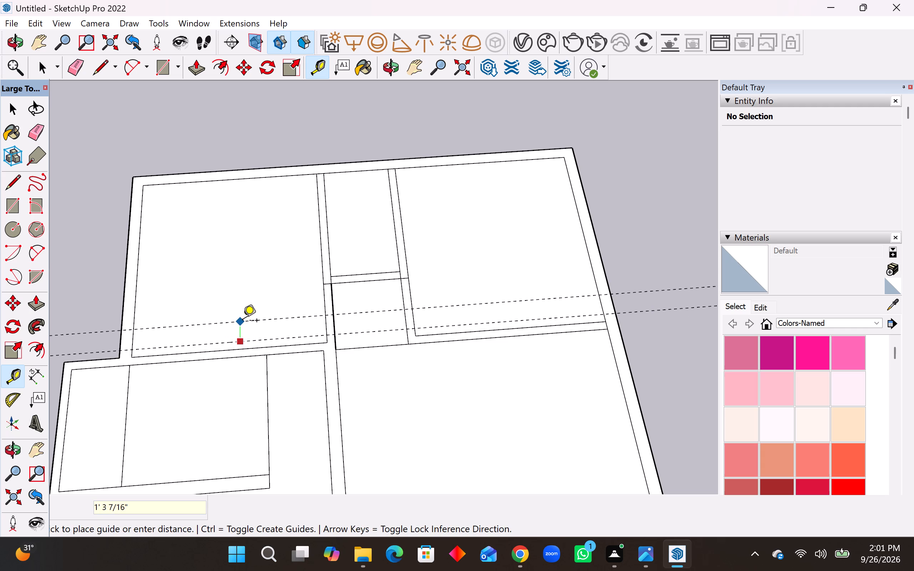
pyautogui.write("3'")
pyautogui.press('Return')
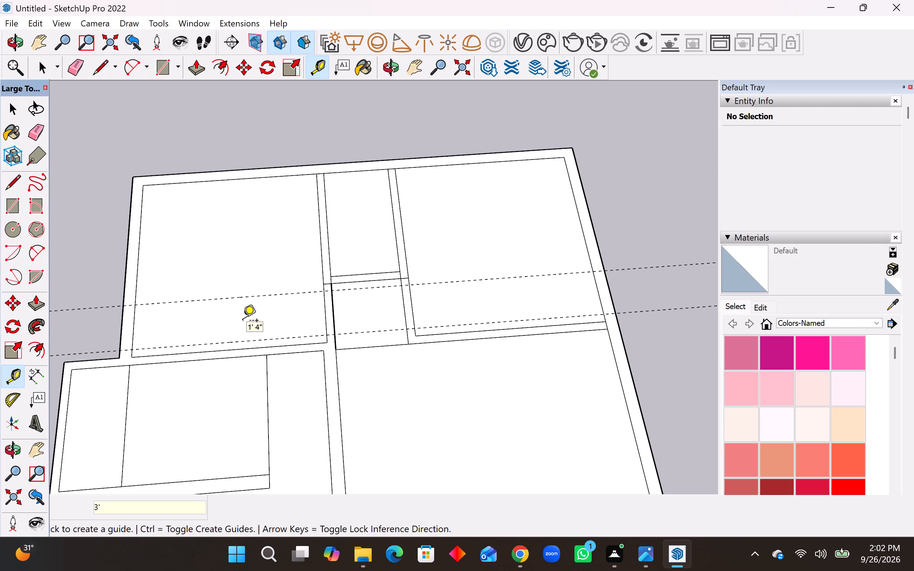
# Draw 3' by 6" door-opening rectangles between the guides across the two parallel walls flanking the small hallway.
pyautogui.click(19, 212)
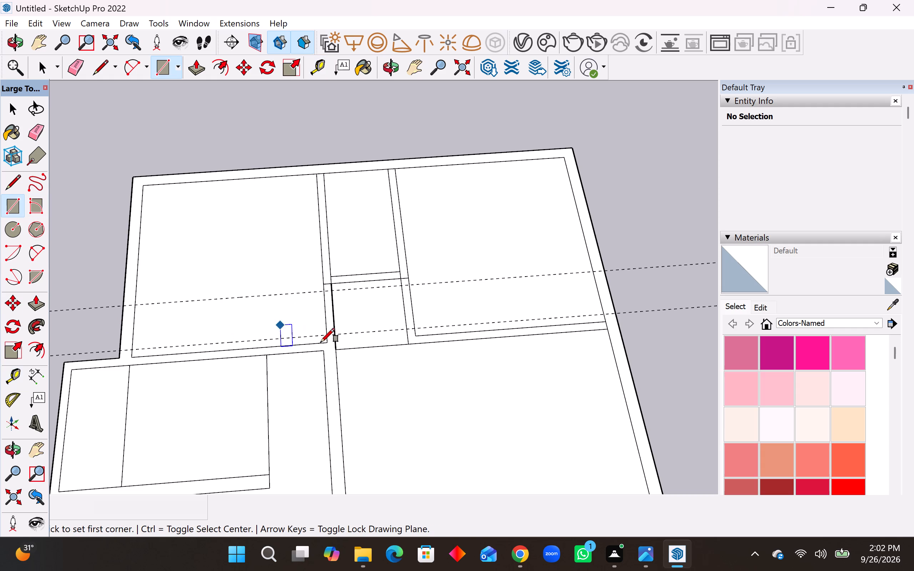
pyautogui.scroll(3, 336, 336)
pyautogui.click(336, 335)
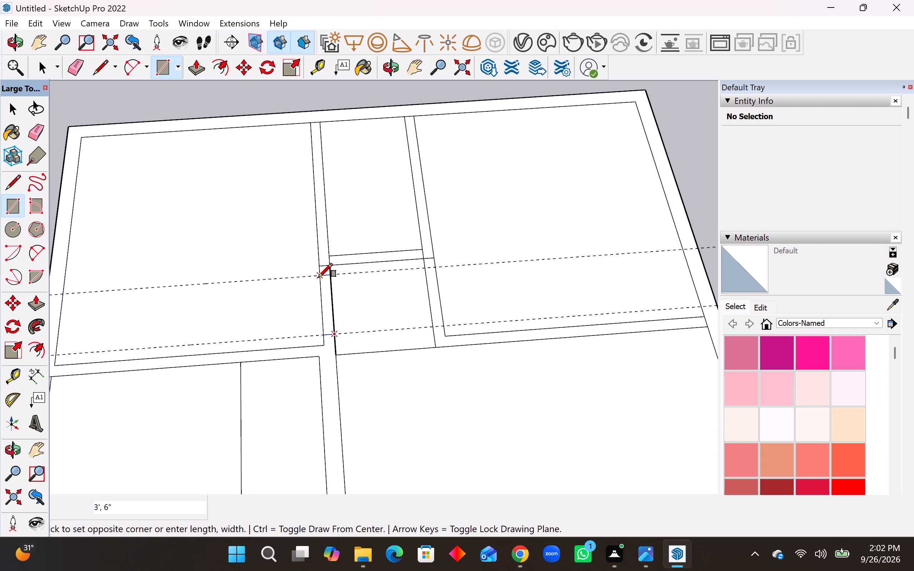
pyautogui.click(319, 277)
pyautogui.click(434, 324)
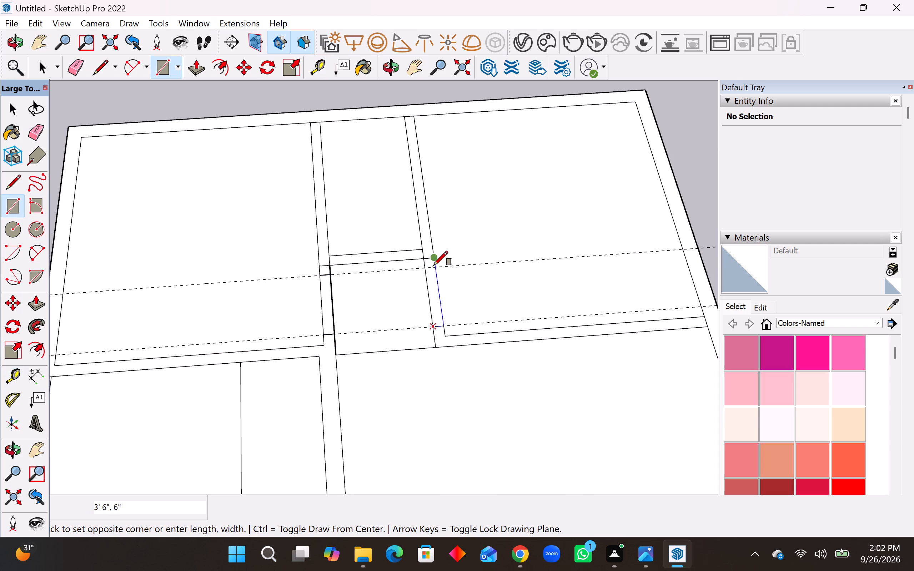
pyautogui.click(433, 268)
# Erase both guides and the wall edges between them to open the doorway between the large left room and the hallway.
pyautogui.click(32, 126)
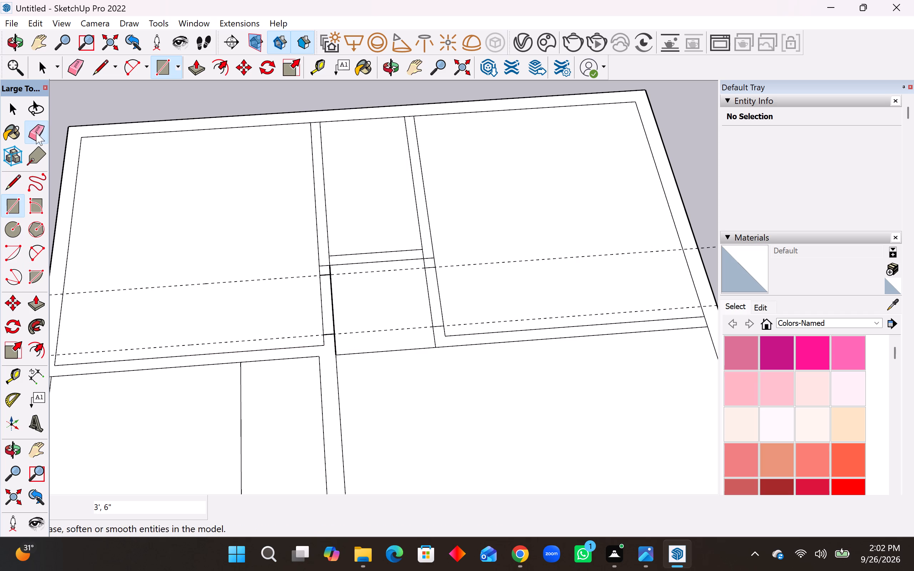
pyautogui.moveTo(179, 279); pyautogui.dragTo(193, 347)
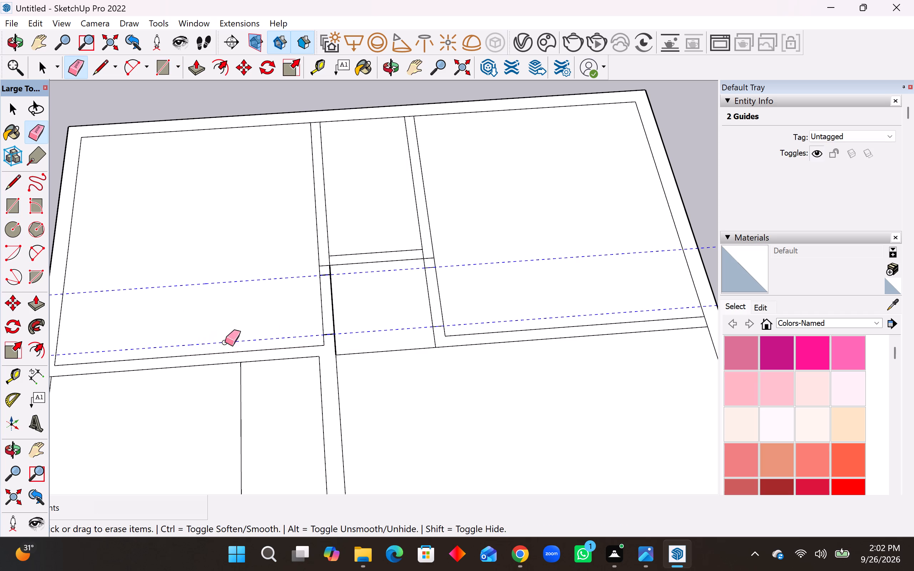
pyautogui.moveTo(338, 304); pyautogui.dragTo(315, 304)
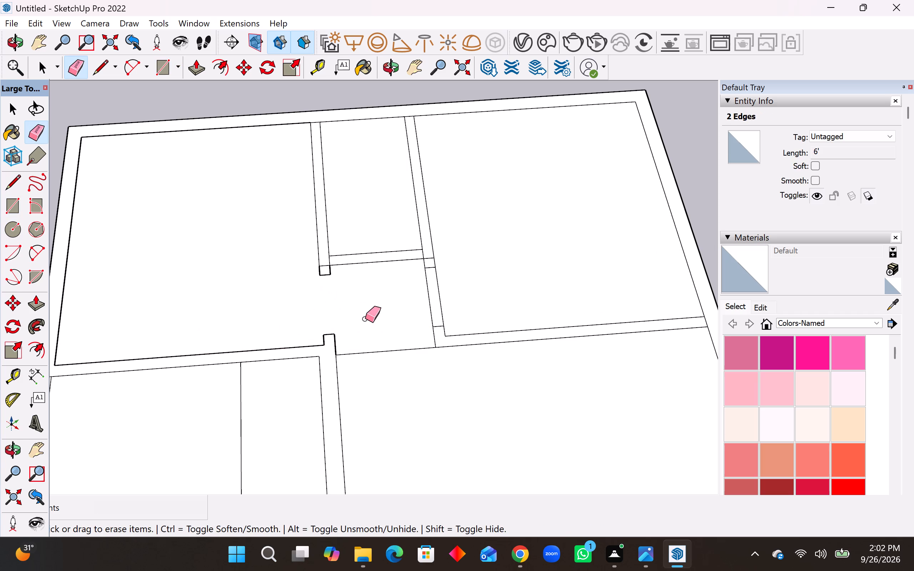
# Erase the stray line crossing the wall just above the left room's door opening.
pyautogui.moveTo(365, 319); pyautogui.dragTo(371, 386, button='middle')
pyautogui.scroll(-5, 418, 354)
pyautogui.moveTo(420, 354); pyautogui.dragTo(555, 125, button='middle')
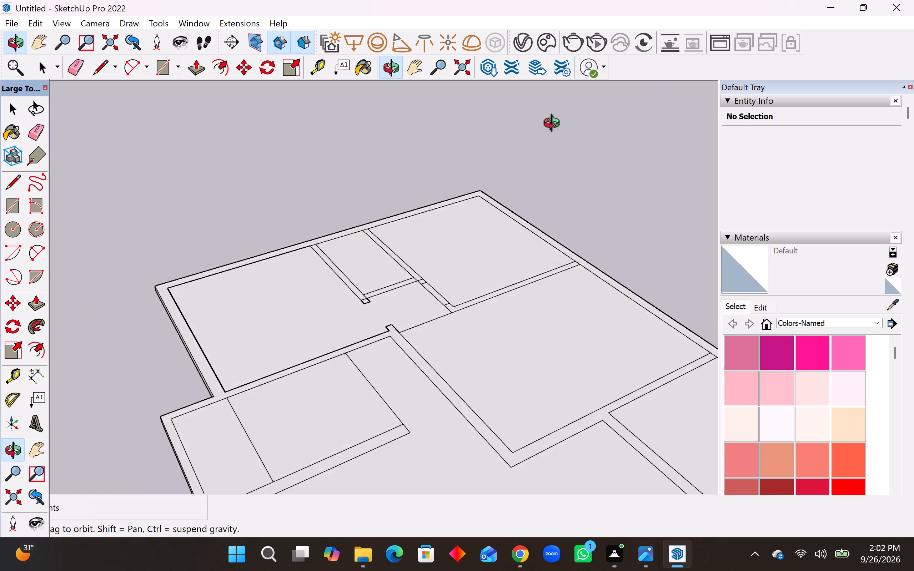
pyautogui.moveTo(555, 125); pyautogui.dragTo(564, 103, button='middle')
pyautogui.moveTo(265, 388); pyautogui.dragTo(149, 507, button='middle')
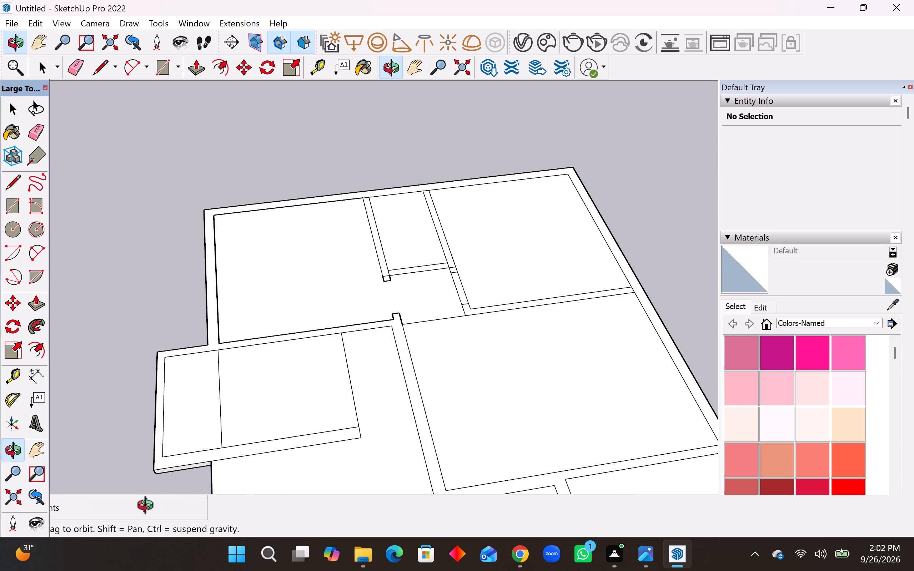
pyautogui.moveTo(149, 507); pyautogui.dragTo(145, 509, button='middle')
pyautogui.scroll(5, 424, 292)
pyautogui.click(366, 265)
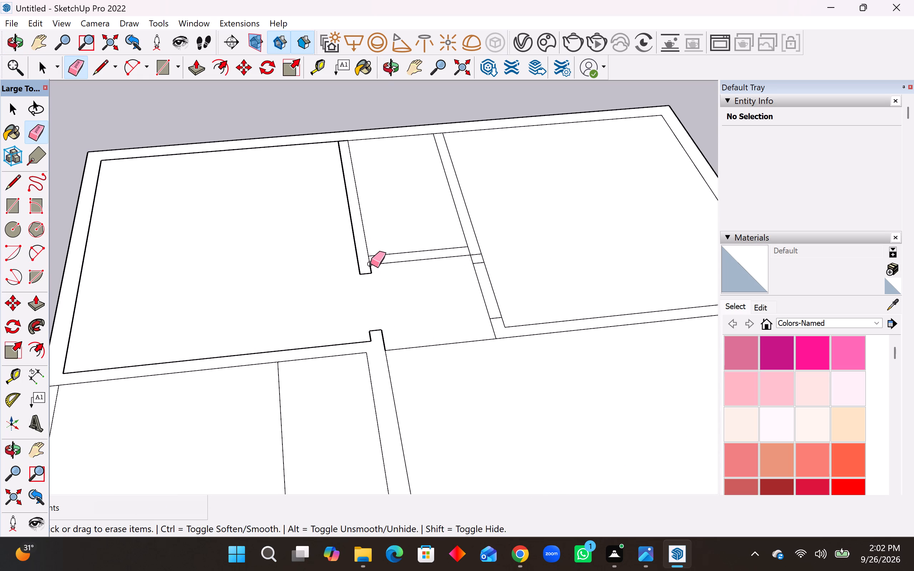
# Erase the two wall edges within the marked opening between the hallway and the large right room.
pyautogui.moveTo(410, 325); pyautogui.dragTo(402, 378, button='middle')
pyautogui.scroll(-4, 402, 378)
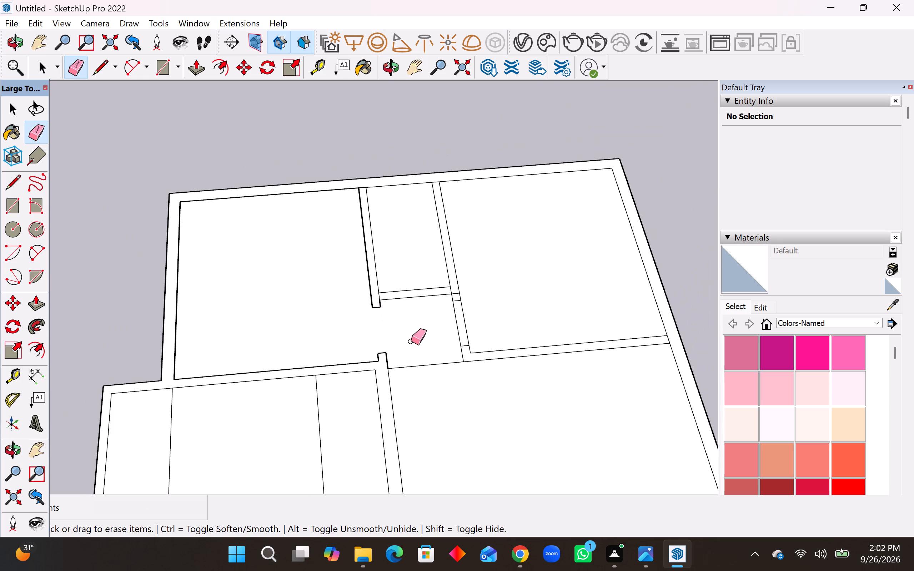
pyautogui.scroll(3, 426, 280)
pyautogui.moveTo(464, 340); pyautogui.dragTo(484, 335)
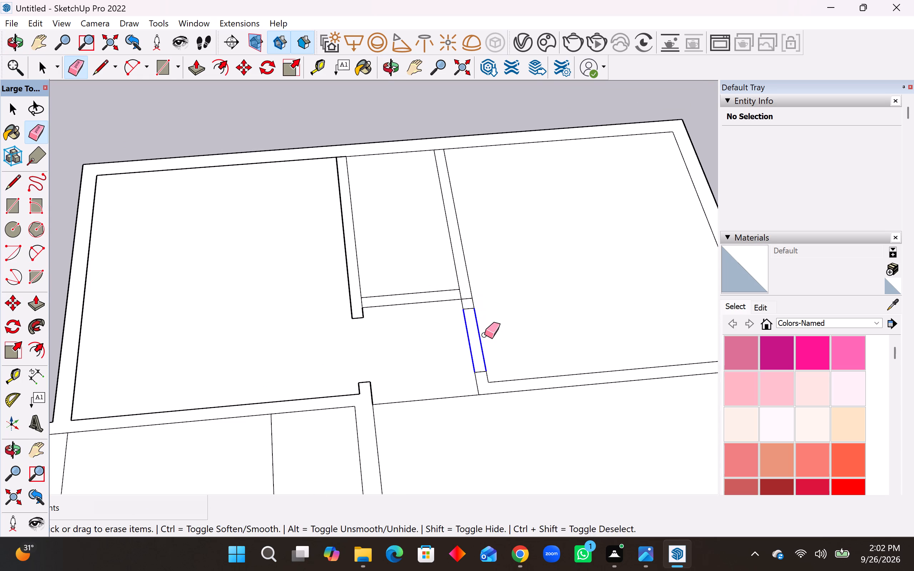
pyautogui.moveTo(484, 335); pyautogui.dragTo(485, 334)
# Erase the leftover junction lines where the small middle room's lower wall meets its two side walls.
pyautogui.moveTo(466, 297); pyautogui.dragTo(468, 301)
pyautogui.click(361, 302)
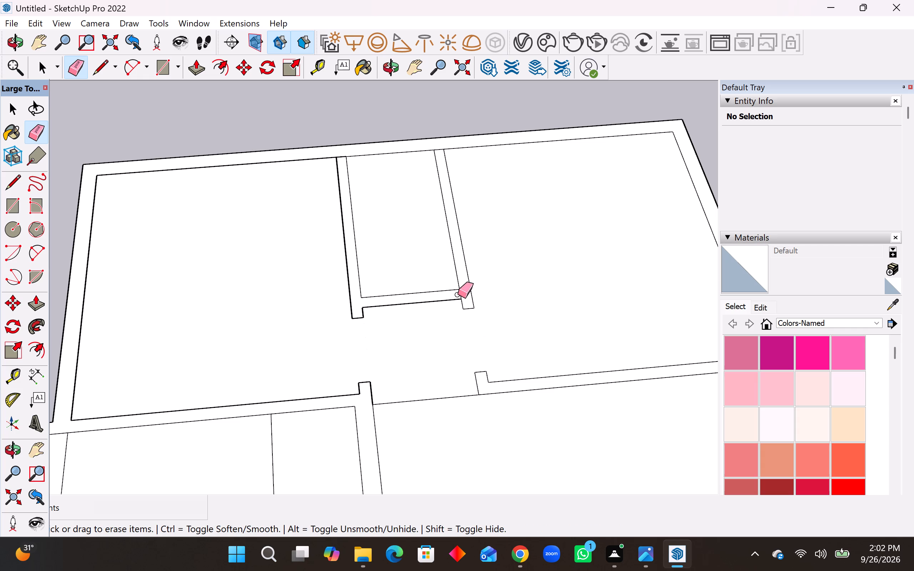
pyautogui.moveTo(459, 292); pyautogui.dragTo(463, 290)
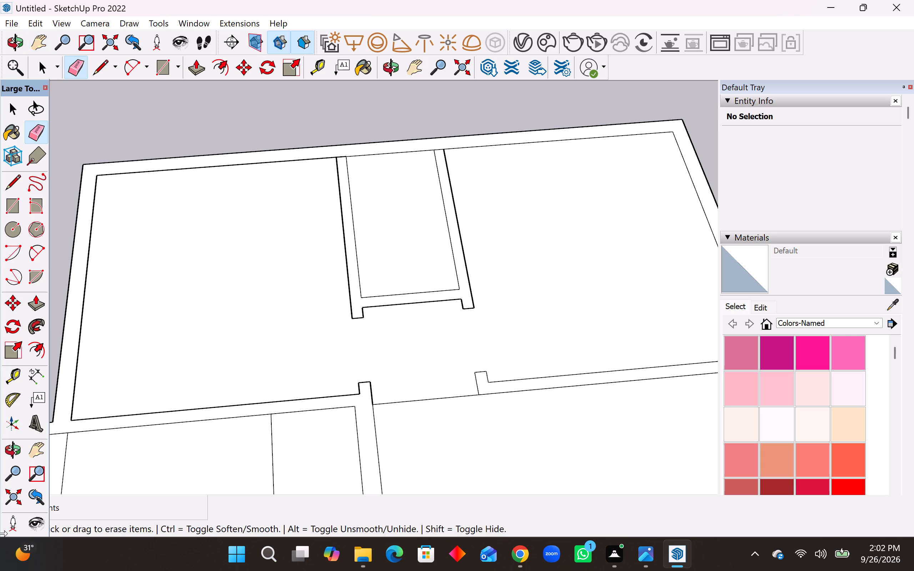
# Erase the short stray segments where the small middle room's two side walls meet the outer wall.
pyautogui.moveTo(447, 393); pyautogui.dragTo(454, 477, button='middle')
pyautogui.scroll(-5, 395, 408)
pyautogui.moveTo(395, 418); pyautogui.dragTo(525, 238, button='middle')
pyautogui.moveTo(395, 367); pyautogui.dragTo(402, 302, button='middle')
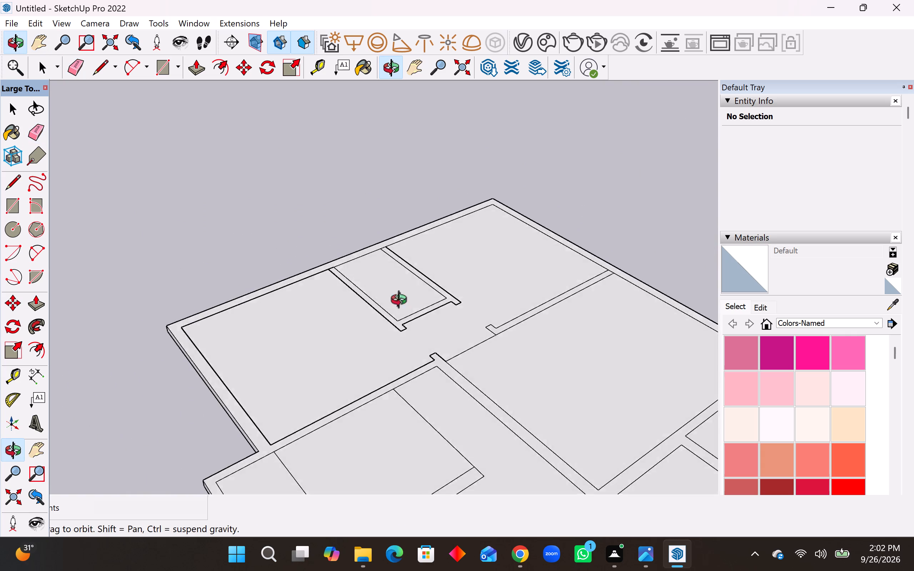
pyautogui.moveTo(402, 302); pyautogui.dragTo(255, 515, button='middle')
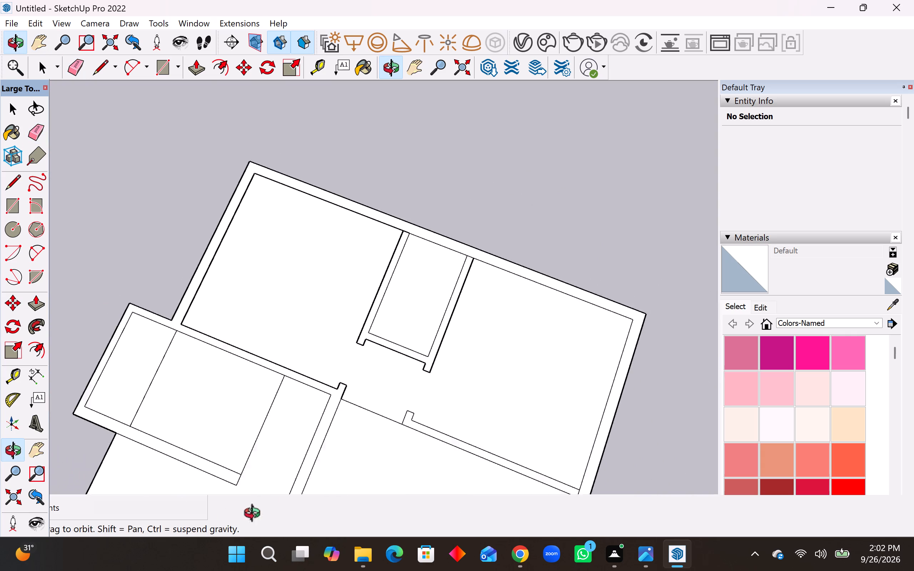
pyautogui.moveTo(255, 515); pyautogui.dragTo(356, 499, button='middle')
pyautogui.scroll(5, 377, 418)
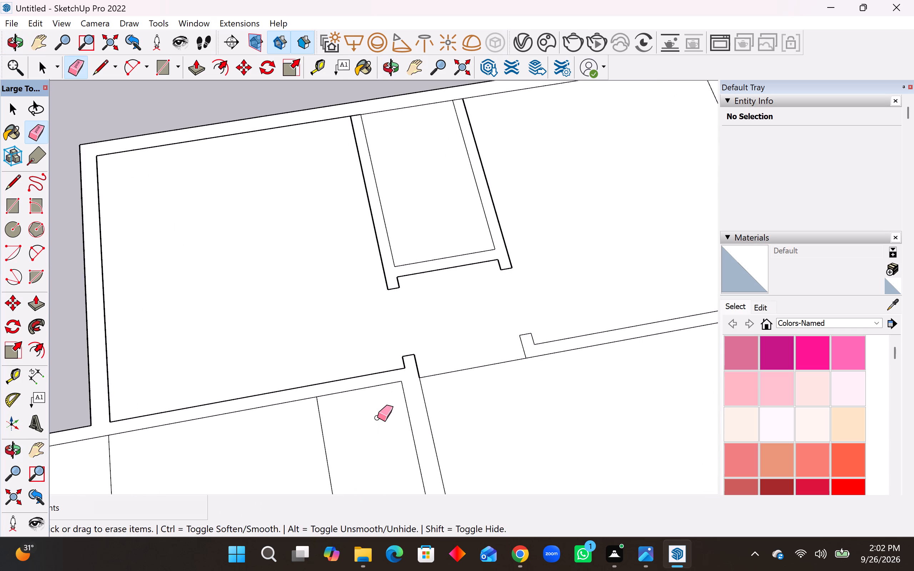
pyautogui.moveTo(408, 413); pyautogui.dragTo(391, 446, button='middle')
pyautogui.scroll(4, 390, 63)
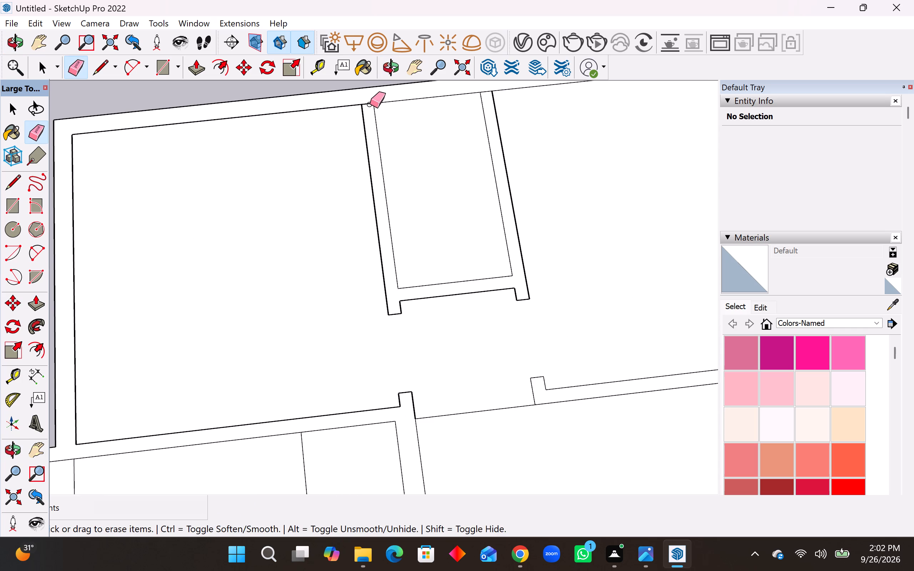
pyautogui.click(370, 104)
pyautogui.click(488, 92)
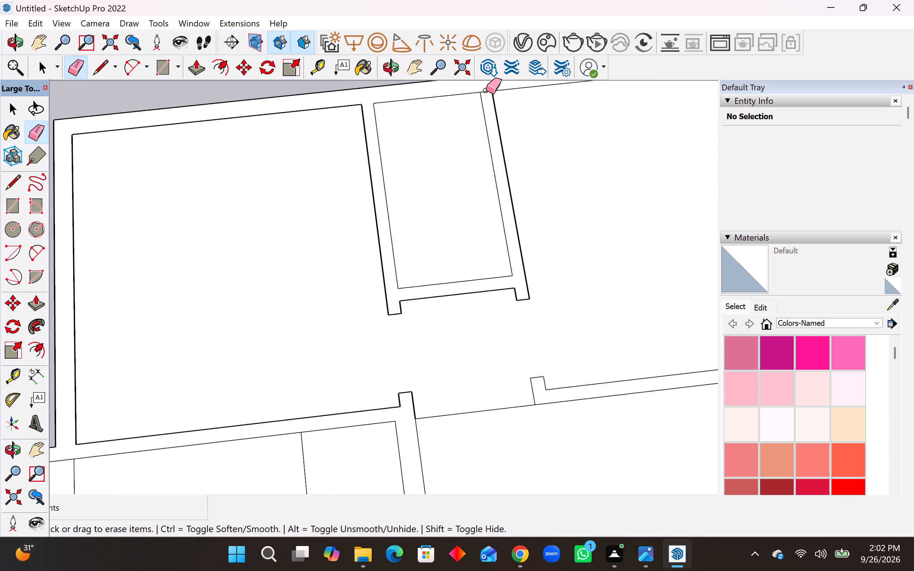
pyautogui.click(486, 90)
pyautogui.click(486, 91)
# Place a guide 2" inside the small middle room from its left wall's inner face, and another 2'6" beyond it.
pyautogui.scroll(-5, 467, 272)
pyautogui.moveTo(471, 269); pyautogui.dragTo(473, 315, button='middle')
pyautogui.scroll(1, 478, 351)
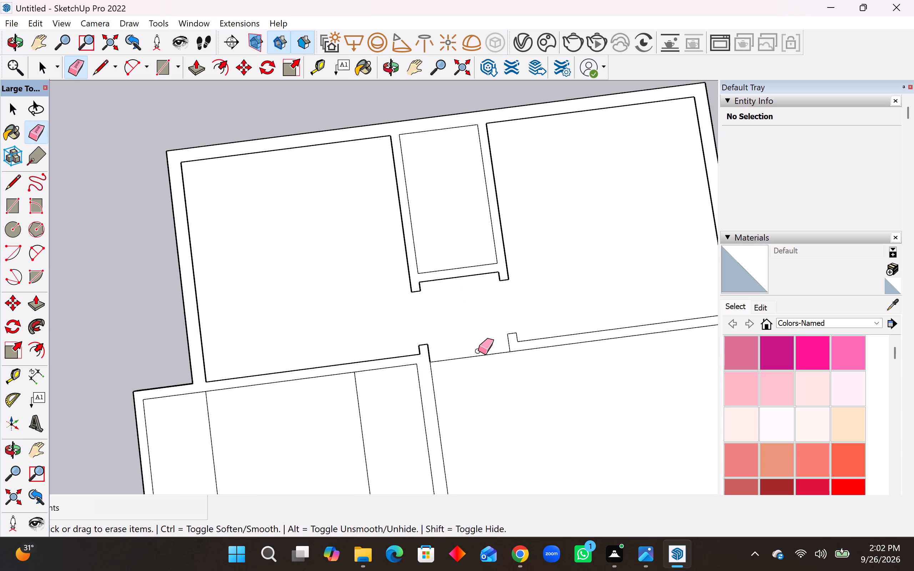
pyautogui.moveTo(478, 351); pyautogui.dragTo(467, 356, button='middle')
pyautogui.scroll(5, 457, 295)
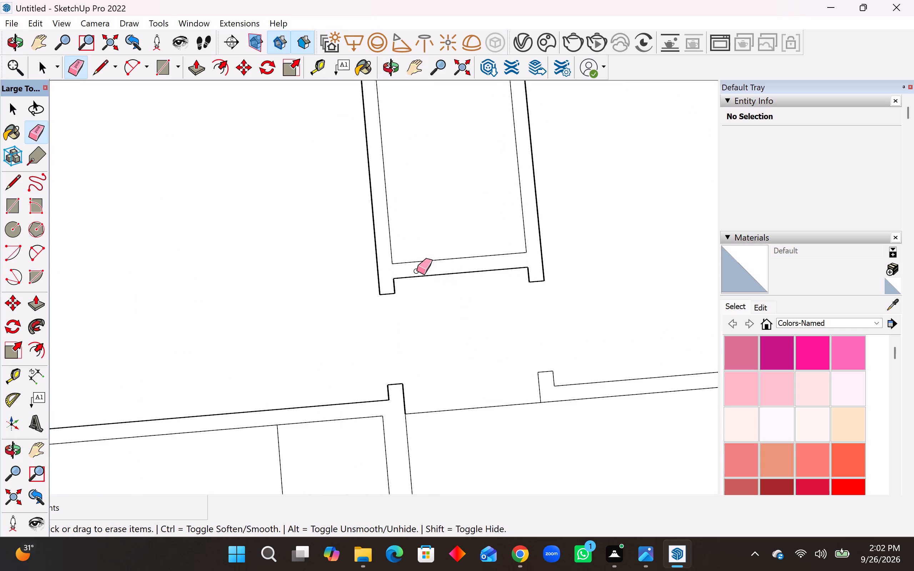
pyautogui.click(14, 378)
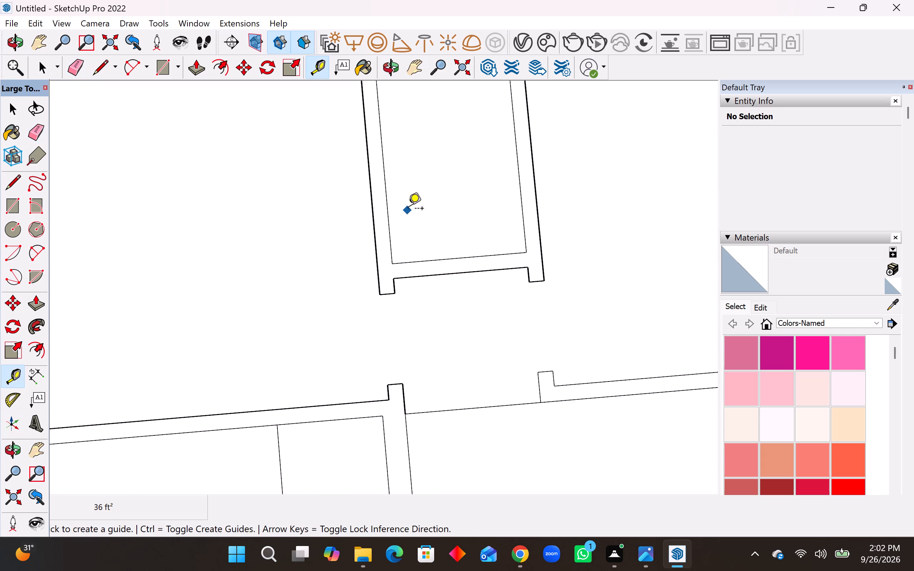
pyautogui.click(392, 216)
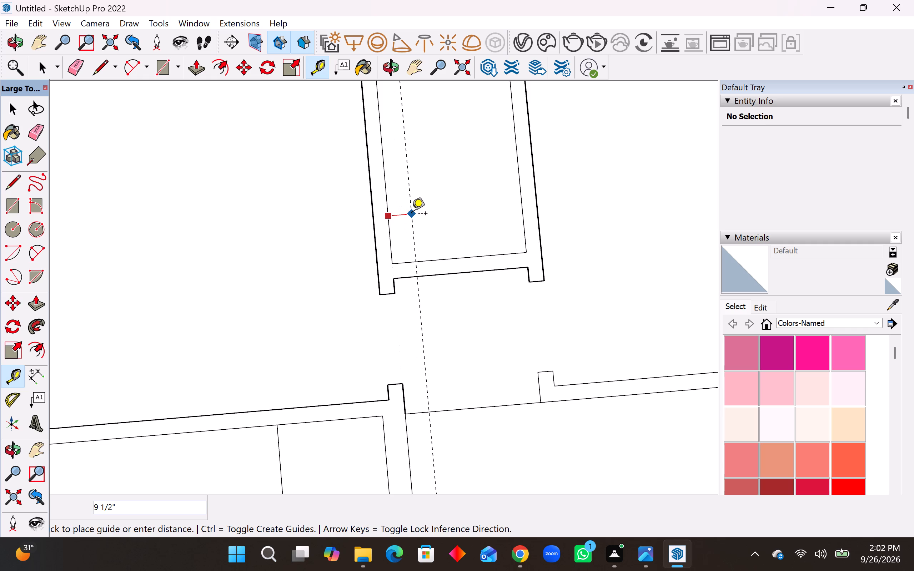
pyautogui.write('2"')
pyautogui.press('Return')
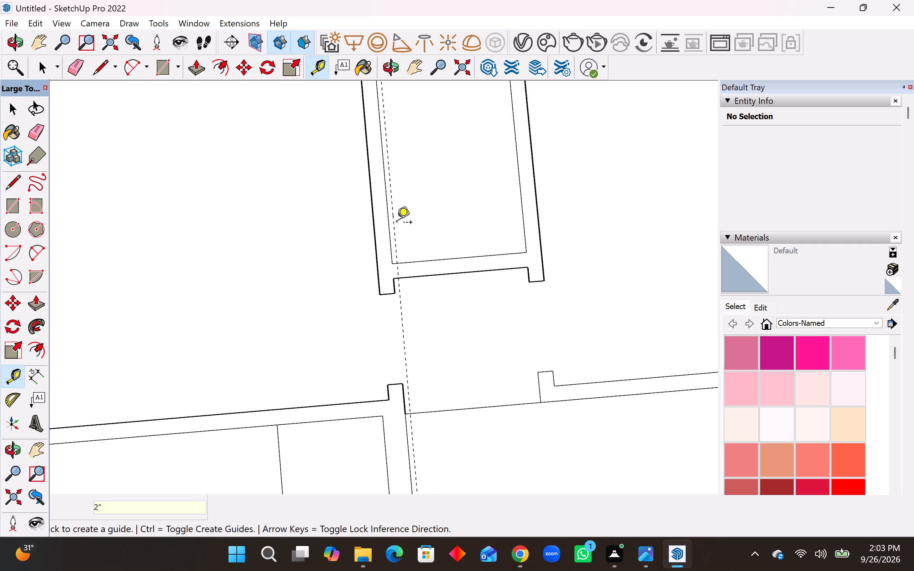
pyautogui.click(396, 222)
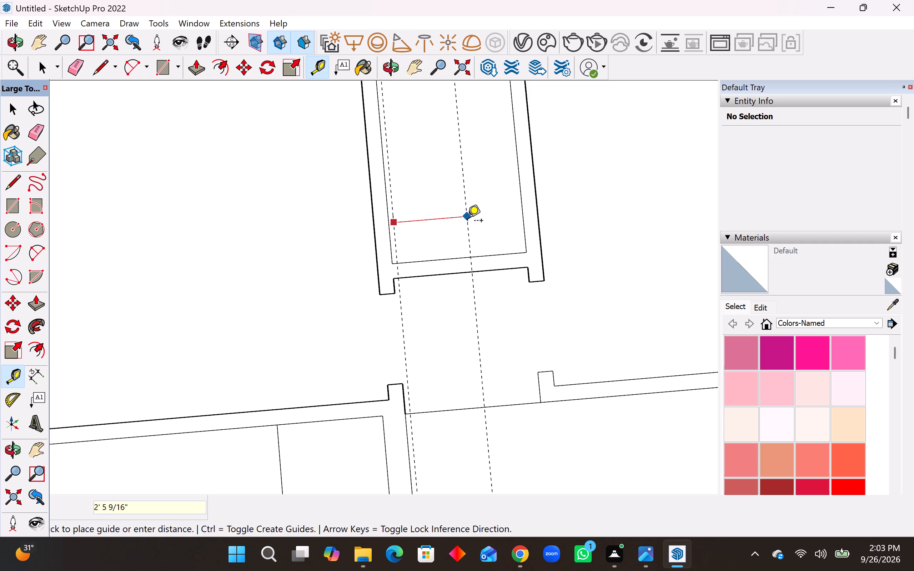
pyautogui.write('2\'6"')
pyautogui.press('Return')
# Draw a rectangle across the small middle room's lower wall, between the two guides, to mark the door opening.
pyautogui.click(7, 202)
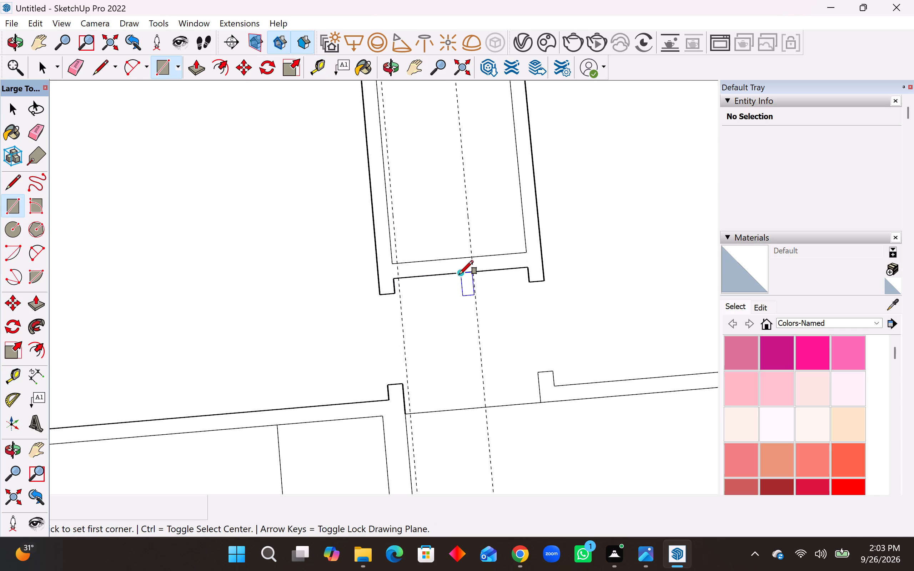
pyautogui.click(475, 274)
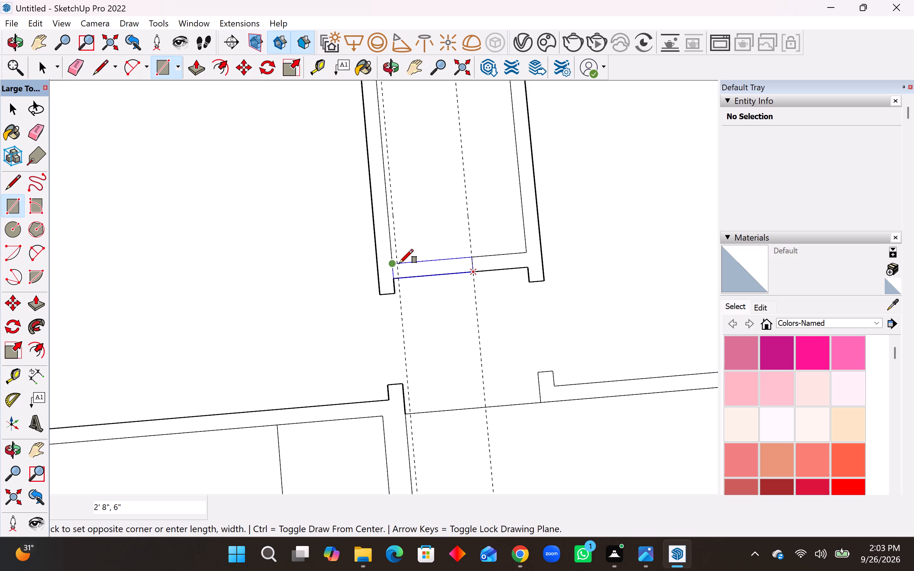
pyautogui.scroll(5, 397, 264)
pyautogui.click(398, 264)
pyautogui.scroll(-9, 493, 359)
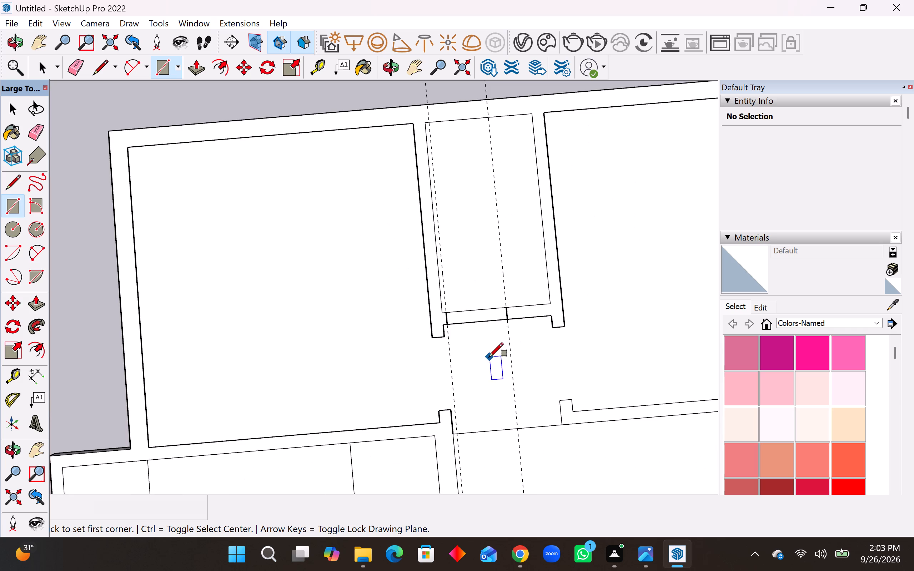
# Erase both wall edges within the small middle room's marked door opening, and erase the two guides.
pyautogui.click(35, 135)
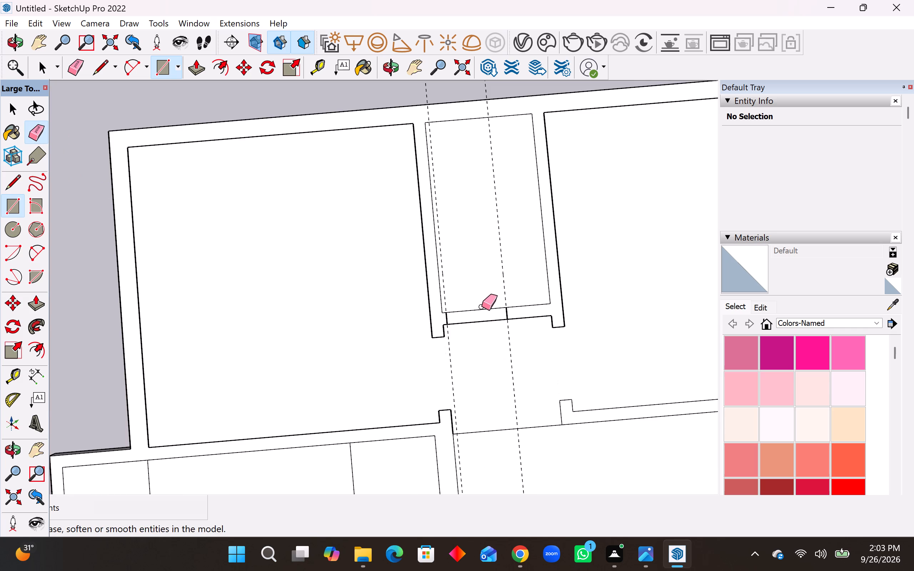
pyautogui.moveTo(482, 305); pyautogui.dragTo(484, 347)
pyautogui.moveTo(447, 359); pyautogui.dragTo(520, 355)
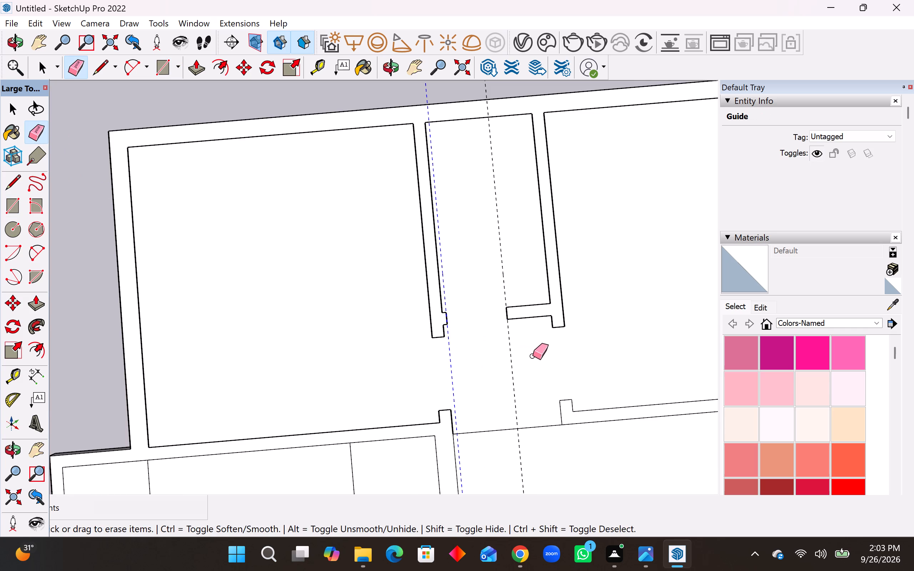
pyautogui.moveTo(525, 359); pyautogui.dragTo(517, 356)
pyautogui.scroll(-10, 499, 366)
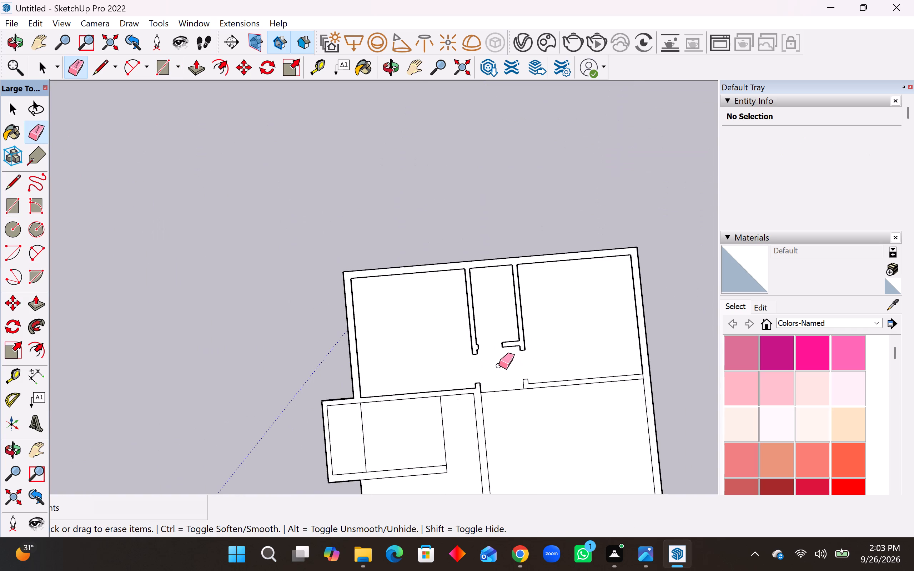
# Erase the remaining line across the opening between the hallway and the large right room.
pyautogui.moveTo(541, 430); pyautogui.dragTo(514, 333, button='middle')
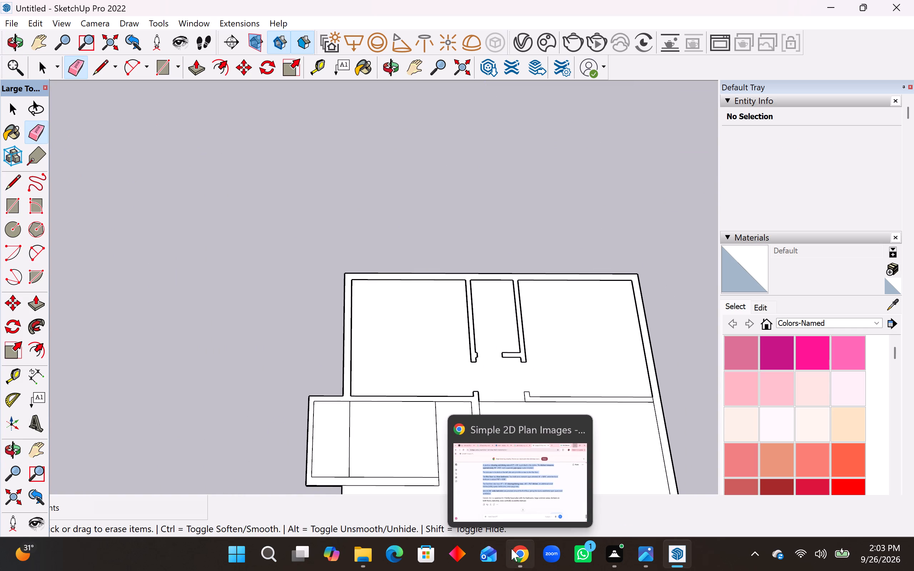
pyautogui.scroll(-4, 559, 338)
pyautogui.scroll(4, 612, 413)
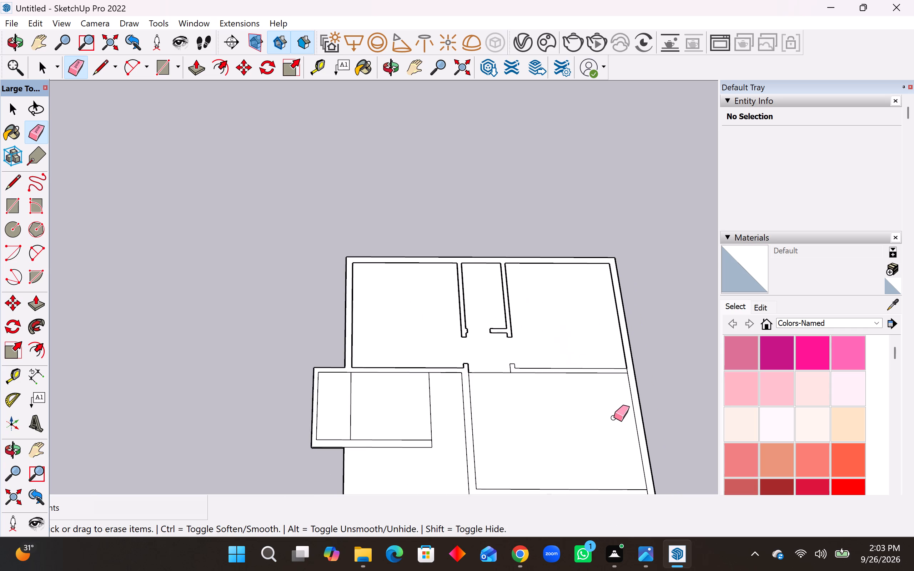
pyautogui.scroll(5, 614, 418)
pyautogui.moveTo(396, 336); pyautogui.dragTo(396, 345)
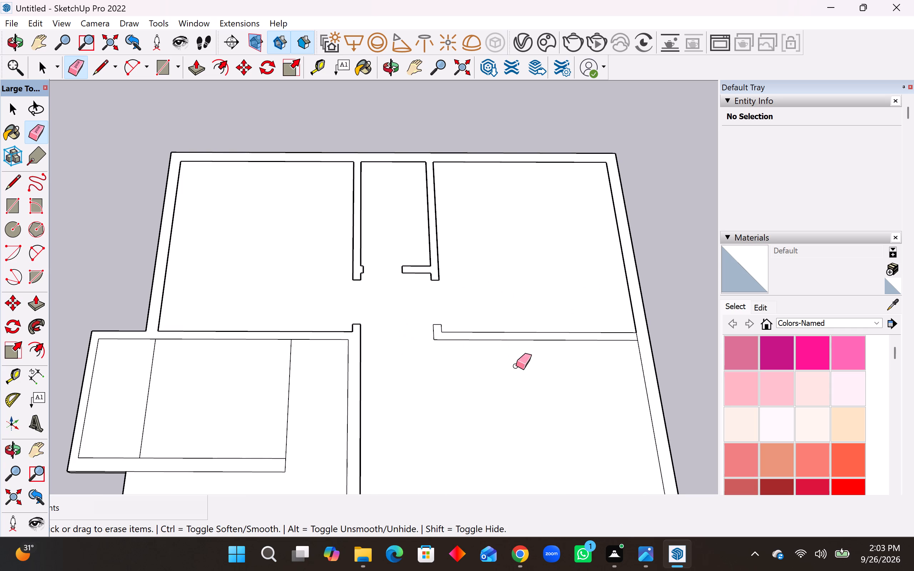
# Erase the short stray segments where the large right room's upper and lower walls meet the outer wall.
pyautogui.scroll(-10, 438, 384)
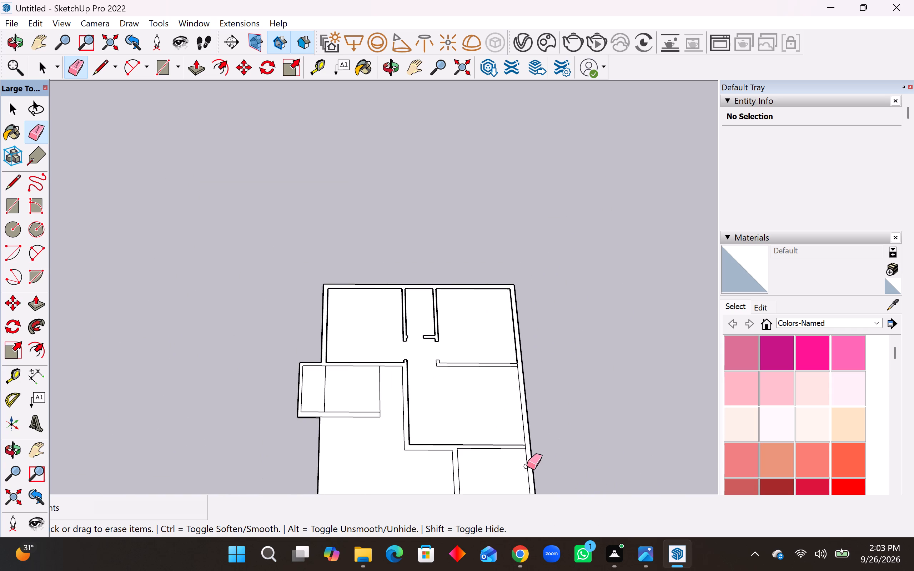
pyautogui.scroll(-4, 491, 415)
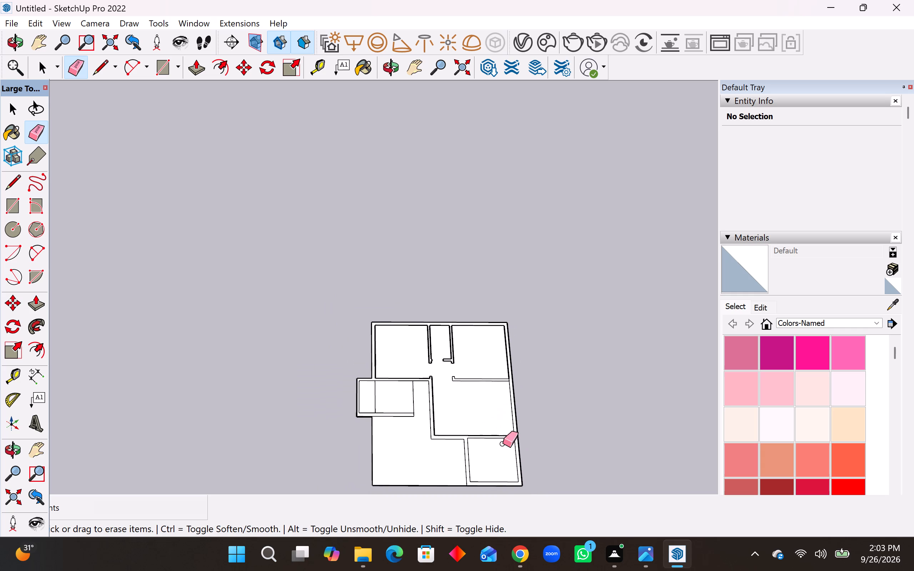
pyautogui.scroll(7, 508, 489)
pyautogui.moveTo(509, 451); pyautogui.dragTo(512, 464, button='middle')
pyautogui.scroll(4, 505, 504)
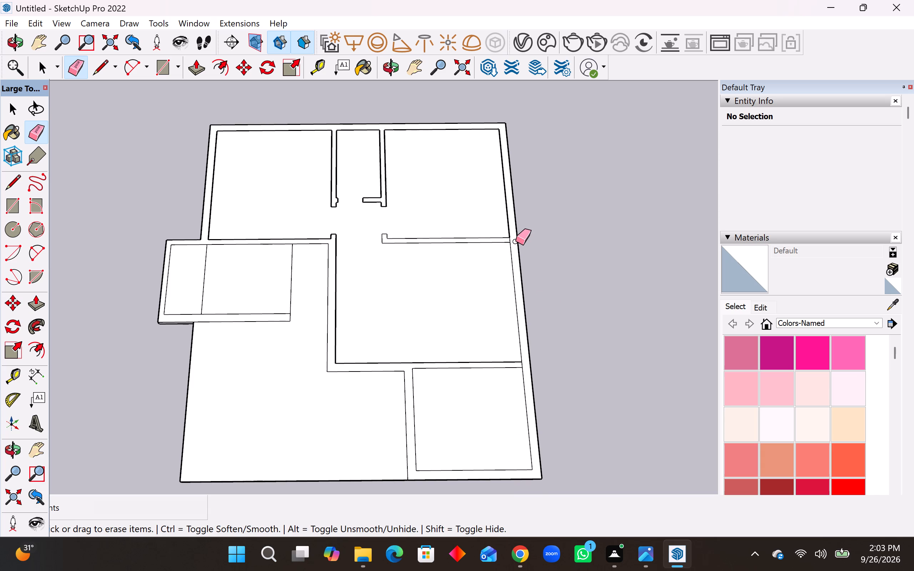
pyautogui.scroll(3, 532, 251)
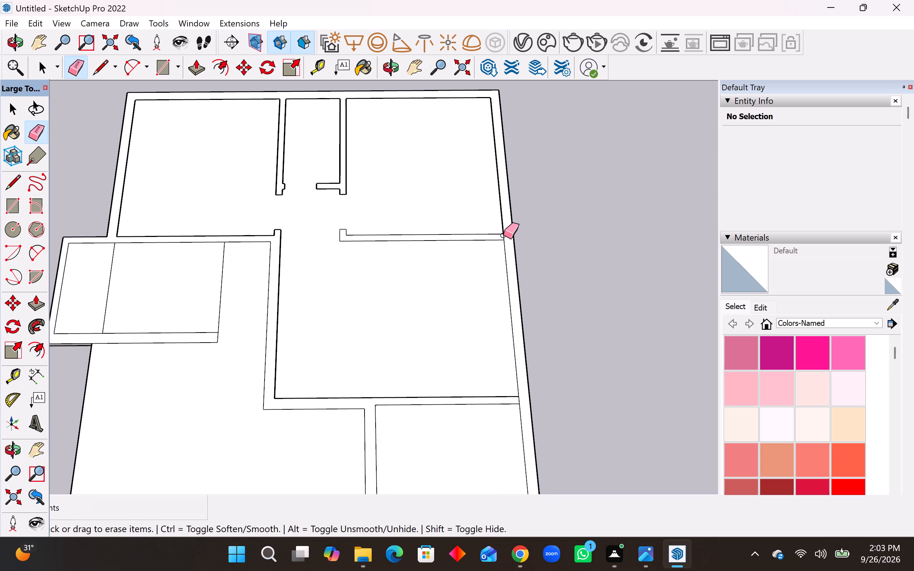
pyautogui.click(503, 237)
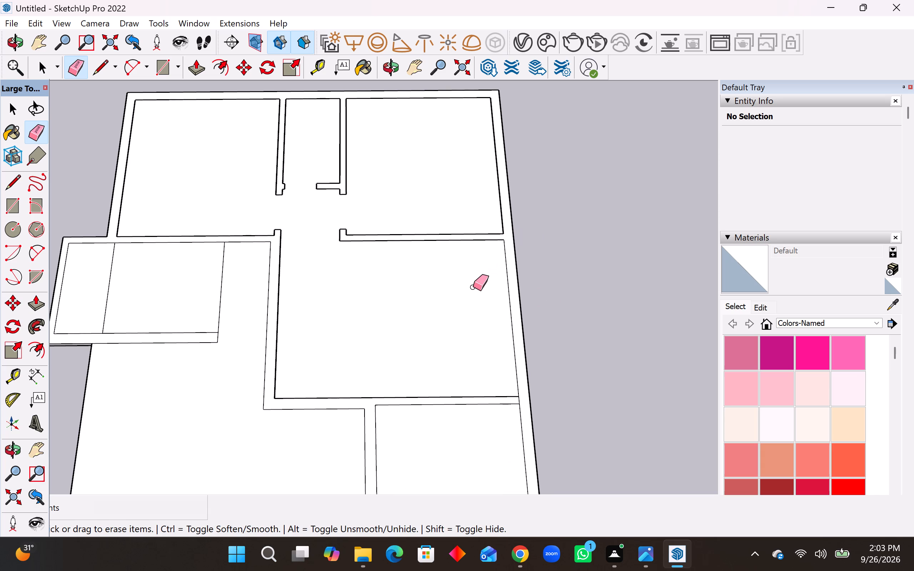
pyautogui.scroll(-3, 472, 335)
pyautogui.moveTo(502, 446); pyautogui.dragTo(497, 335, button='middle')
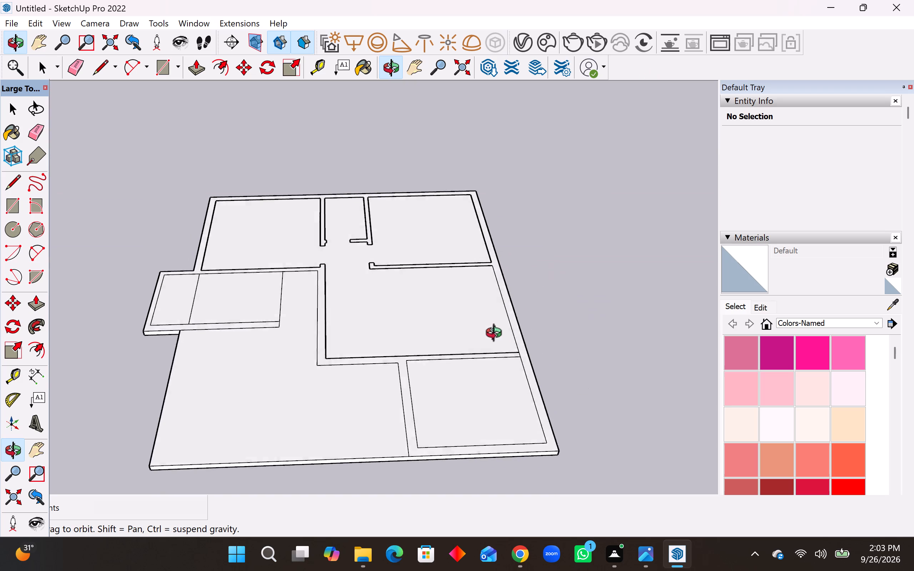
pyautogui.moveTo(497, 335); pyautogui.dragTo(491, 358, button='middle')
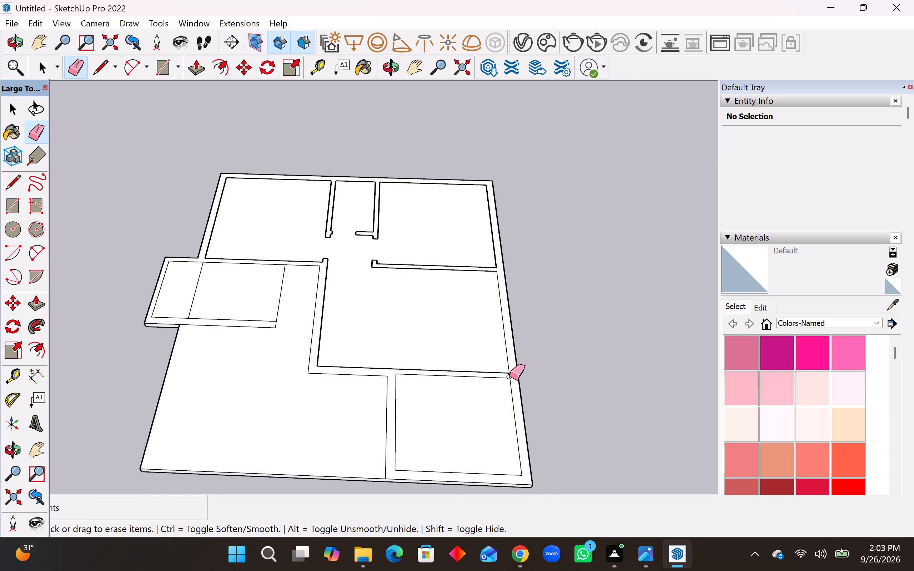
pyautogui.click(509, 375)
# Place a guide 6" inside the lower-right room from its left wall's inner face, and another 3' beyond it.
pyautogui.scroll(-2, 488, 386)
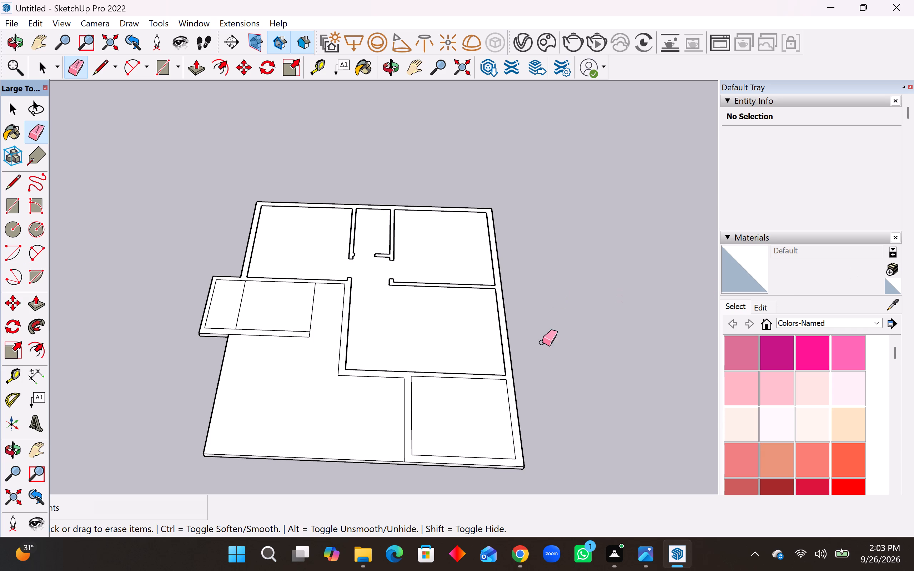
pyautogui.moveTo(495, 371); pyautogui.dragTo(517, 418, button='middle')
pyautogui.scroll(-2, 521, 398)
pyautogui.scroll(7, 504, 430)
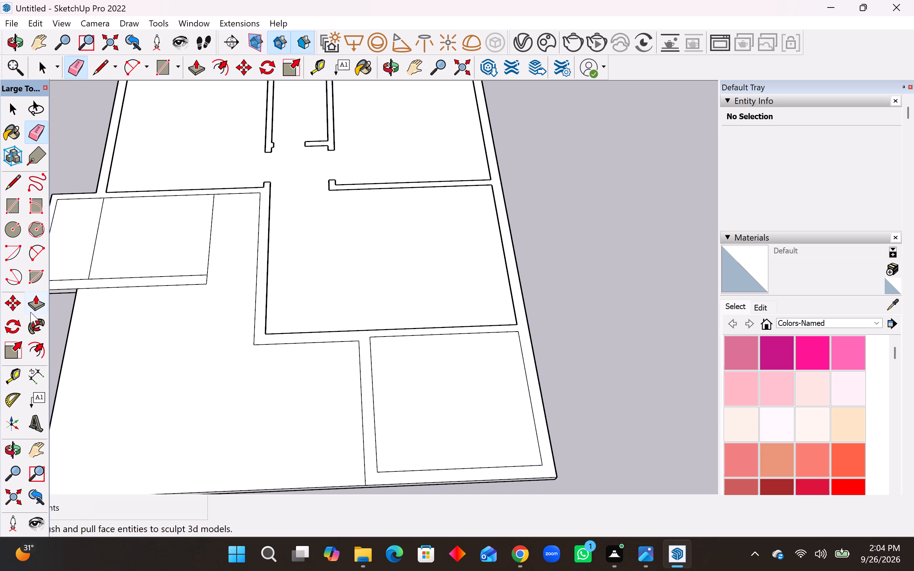
pyautogui.click(12, 383)
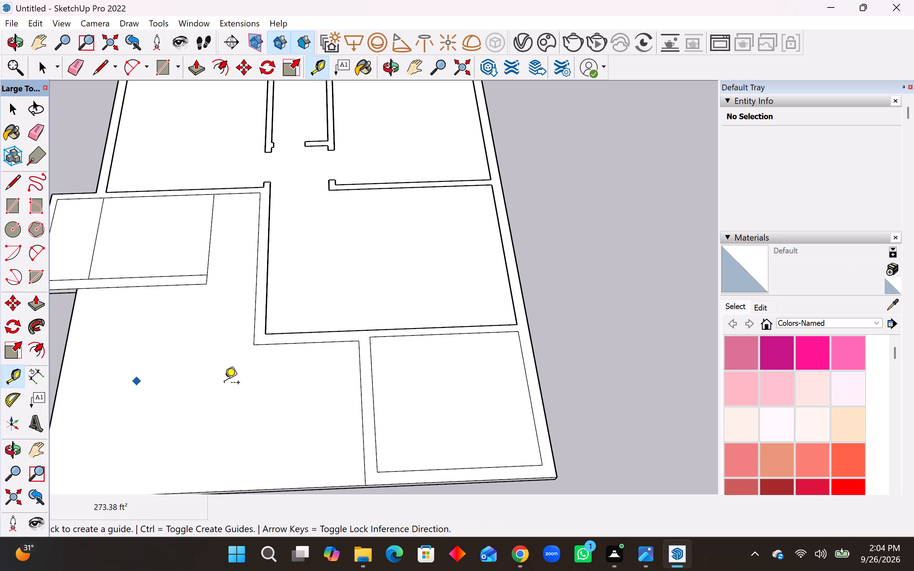
pyautogui.click(375, 406)
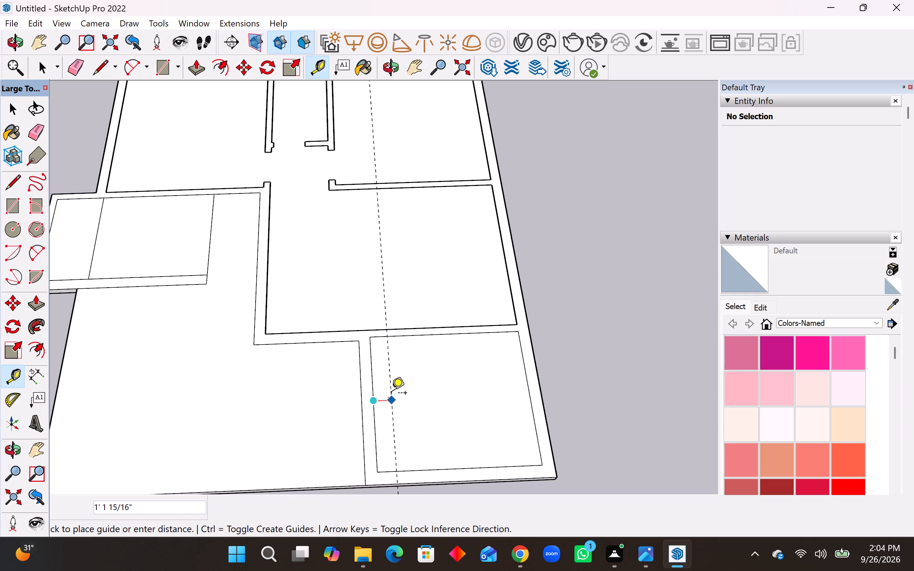
pyautogui.press('6')
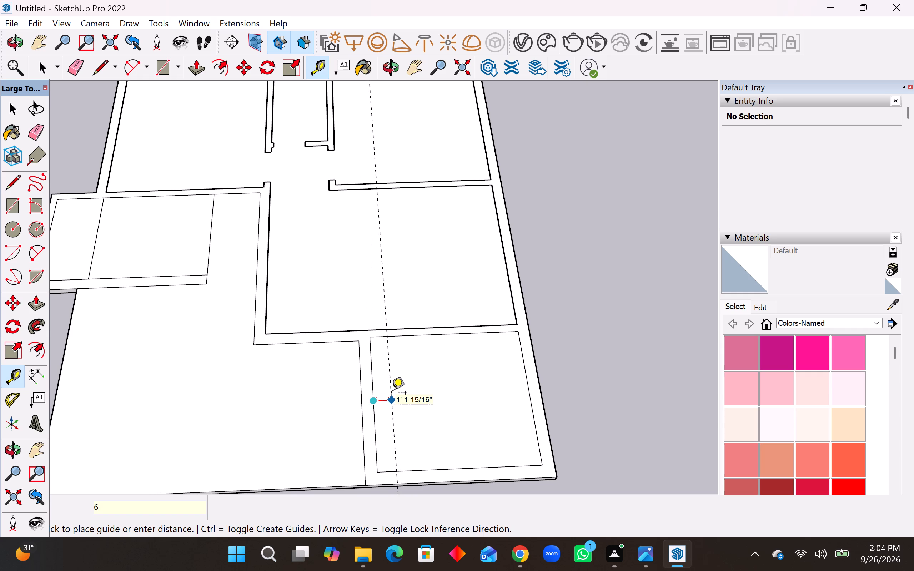
pyautogui.hotkey('shift', '"')
pyautogui.press('Return')
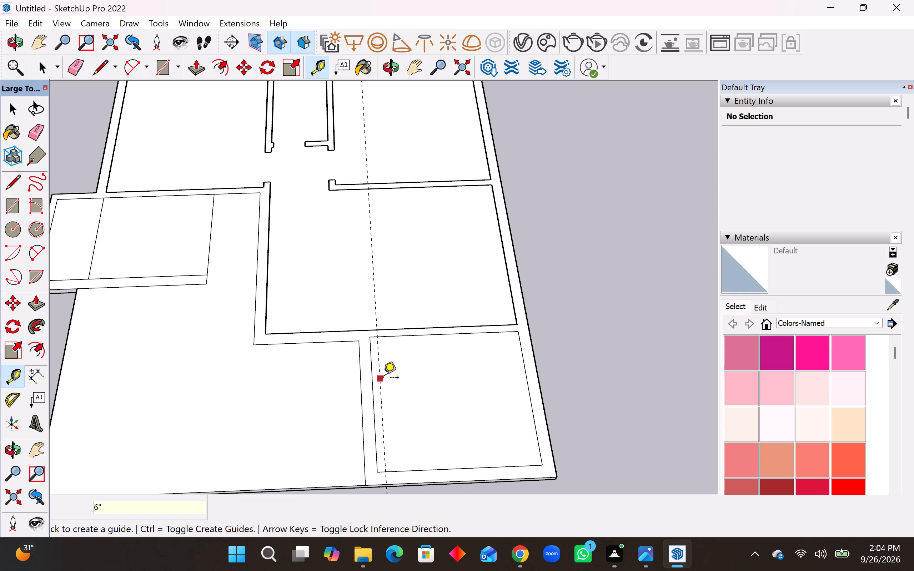
pyautogui.click(383, 379)
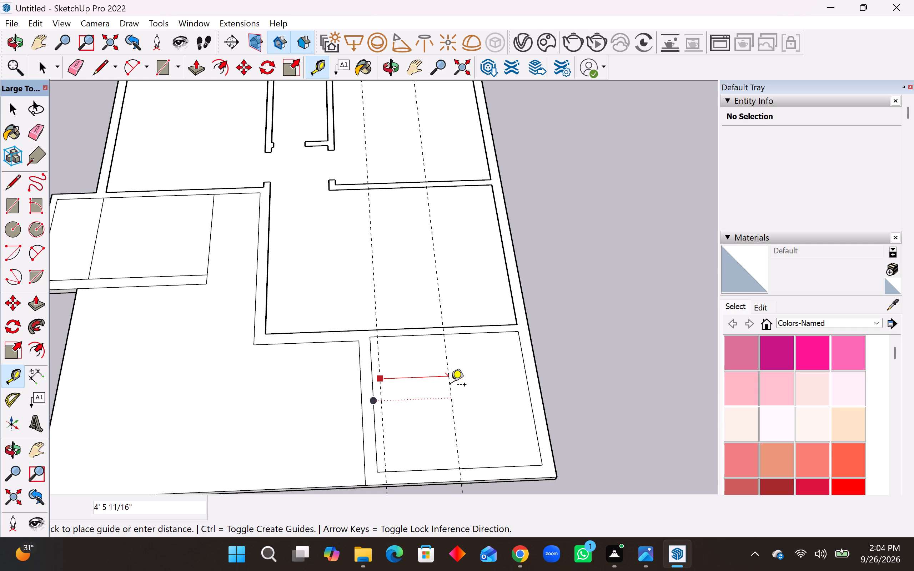
pyautogui.write("3'")
pyautogui.press('Return')
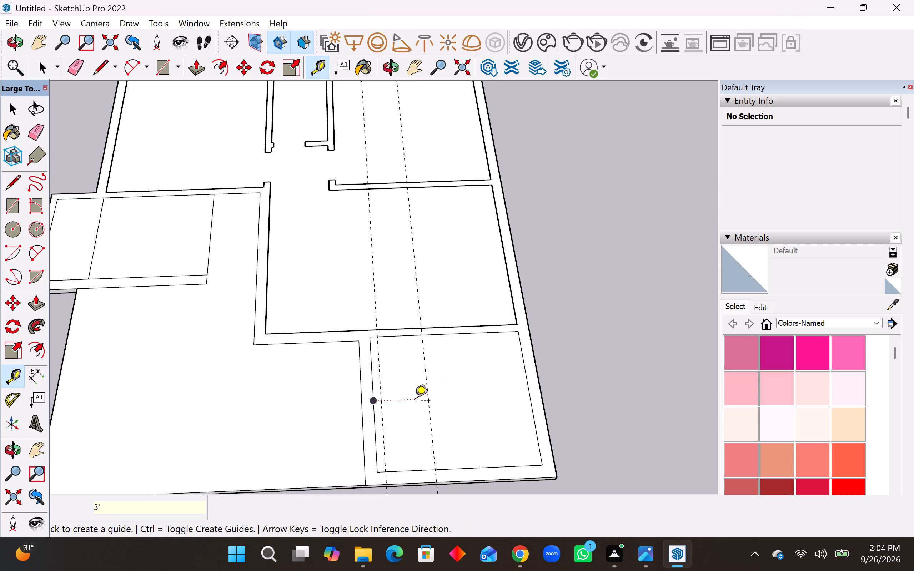
# Draw a 3' wide rectangle between the guides across the wall separating the large right room from the lower-right room.
pyautogui.scroll(4, 449, 374)
pyautogui.click(17, 202)
pyautogui.scroll(4, 569, 367)
pyautogui.click(243, 302)
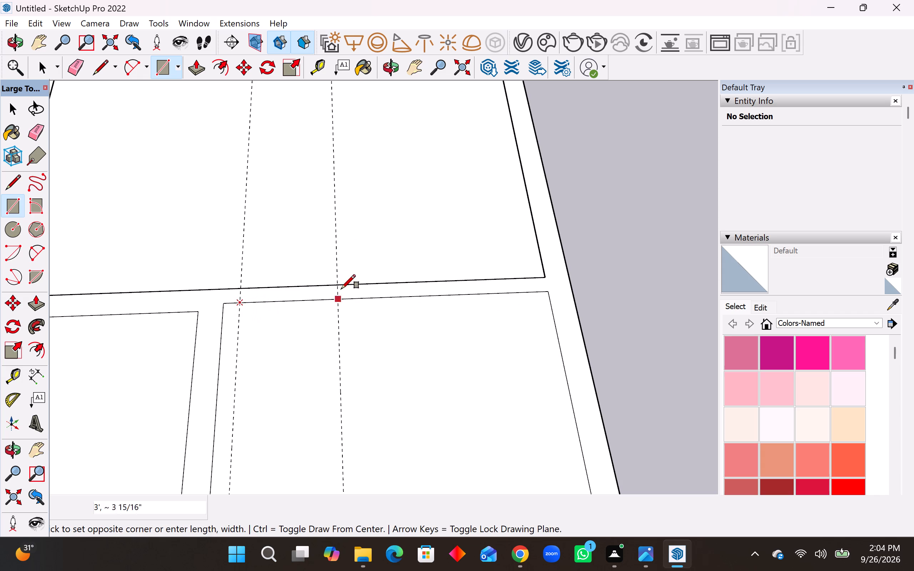
pyautogui.click(339, 286)
# Erase the two guides and both wall edges within the marked opening to the lower-right room.
pyautogui.click(39, 138)
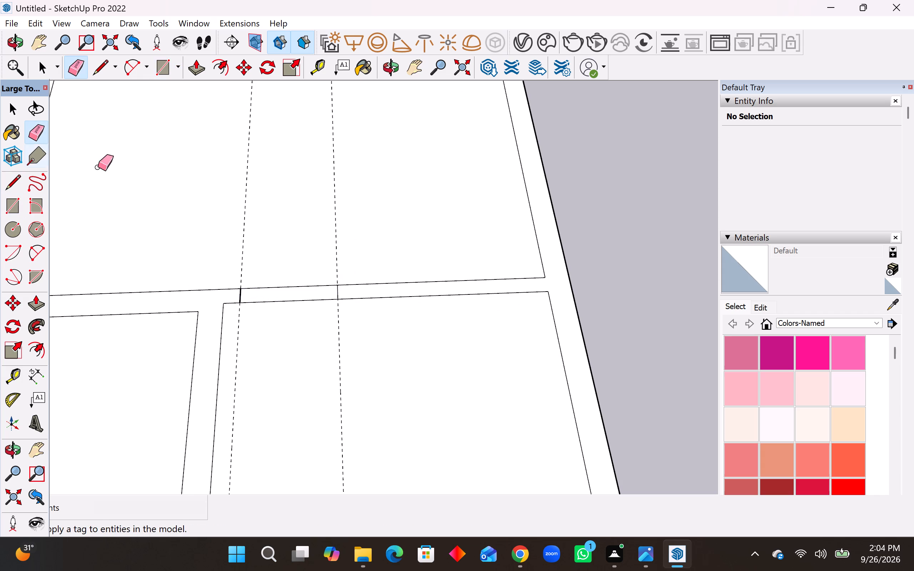
pyautogui.moveTo(235, 234); pyautogui.dragTo(369, 237)
pyautogui.moveTo(268, 289); pyautogui.dragTo(273, 307)
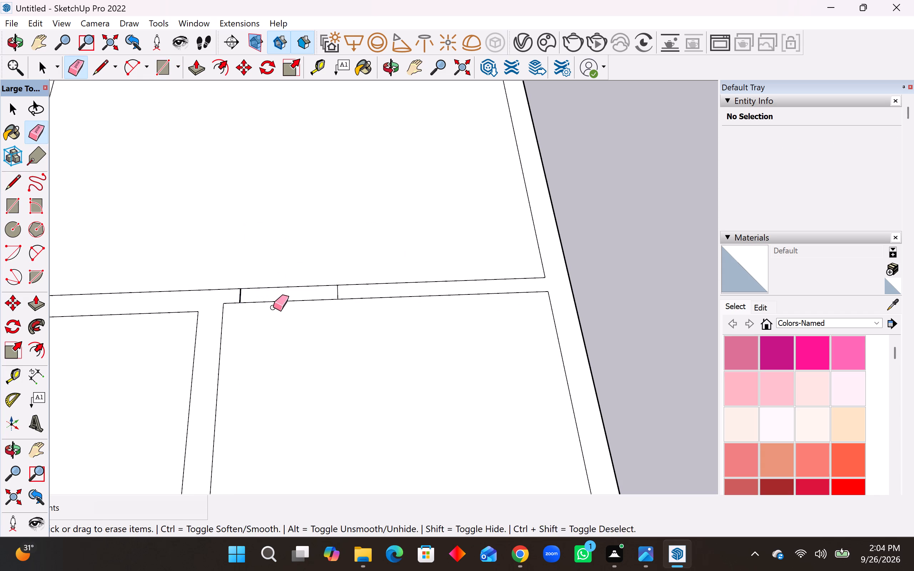
pyautogui.moveTo(273, 307); pyautogui.dragTo(276, 317)
pyautogui.moveTo(285, 292); pyautogui.dragTo(285, 282)
pyautogui.scroll(-4, 356, 335)
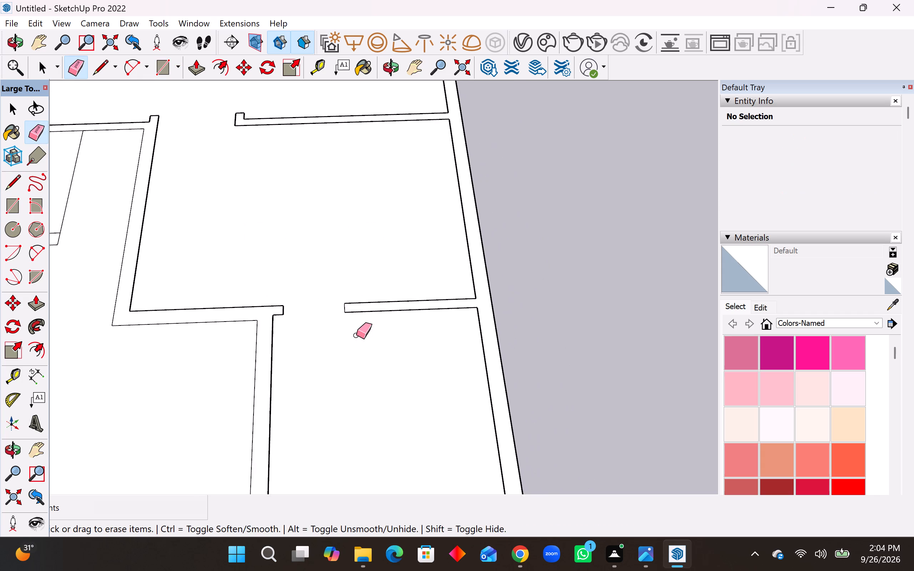
# Examine the whole floor plan and its slab from above and from a low side angle.
pyautogui.scroll(-10, 356, 335)
pyautogui.moveTo(492, 368); pyautogui.dragTo(508, 449, button='middle')
pyautogui.moveTo(489, 418); pyautogui.dragTo(489, 418, button='middle')
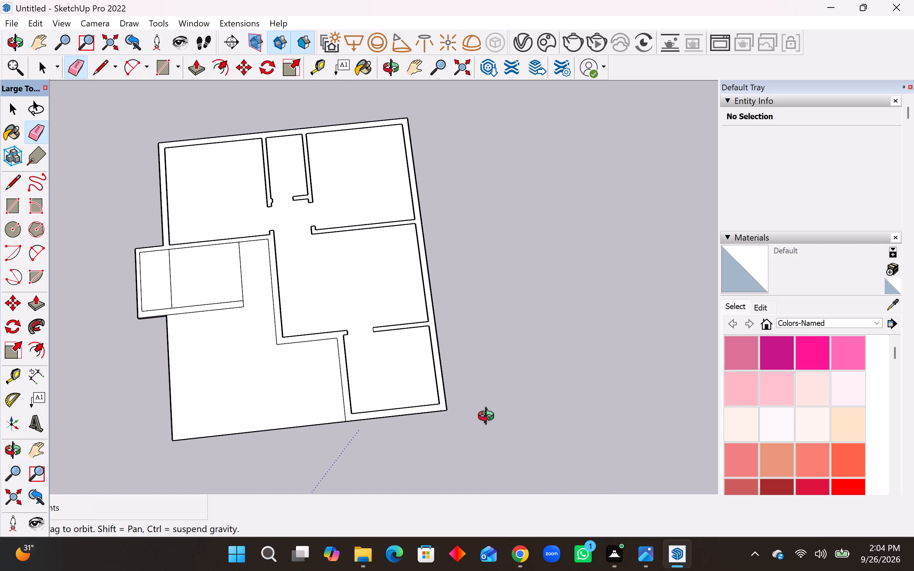
pyautogui.moveTo(489, 418); pyautogui.dragTo(470, 415, button='middle')
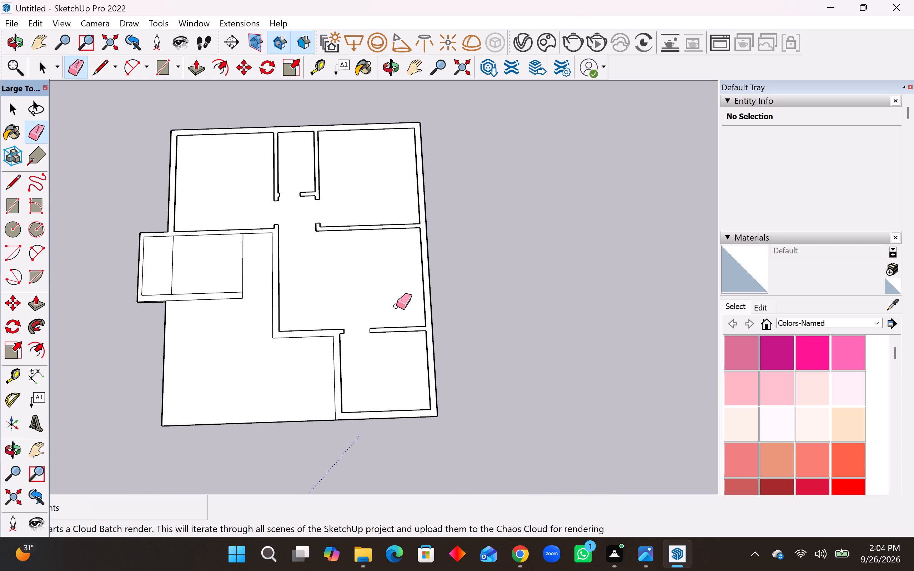
pyautogui.moveTo(276, 376); pyautogui.dragTo(724, 55, button='middle')
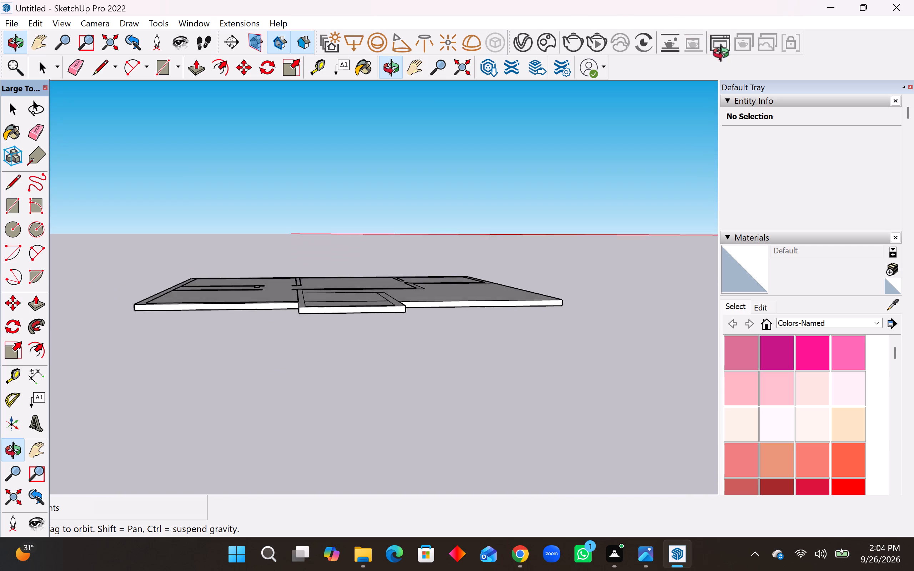
pyautogui.moveTo(724, 55); pyautogui.dragTo(301, 337, button='middle')
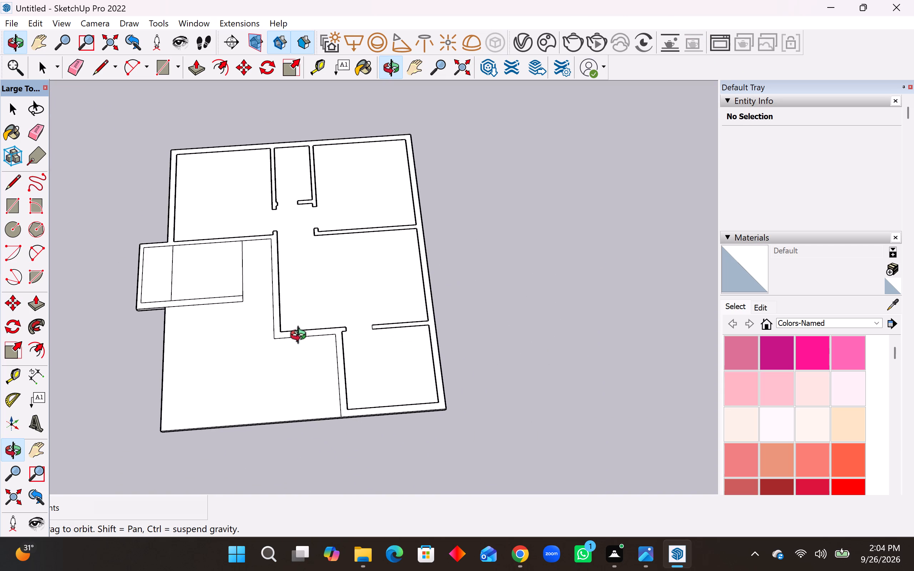
pyautogui.moveTo(301, 337); pyautogui.dragTo(298, 331, button='middle')
pyautogui.scroll(-4, 516, 304)
pyautogui.scroll(4, 330, 333)
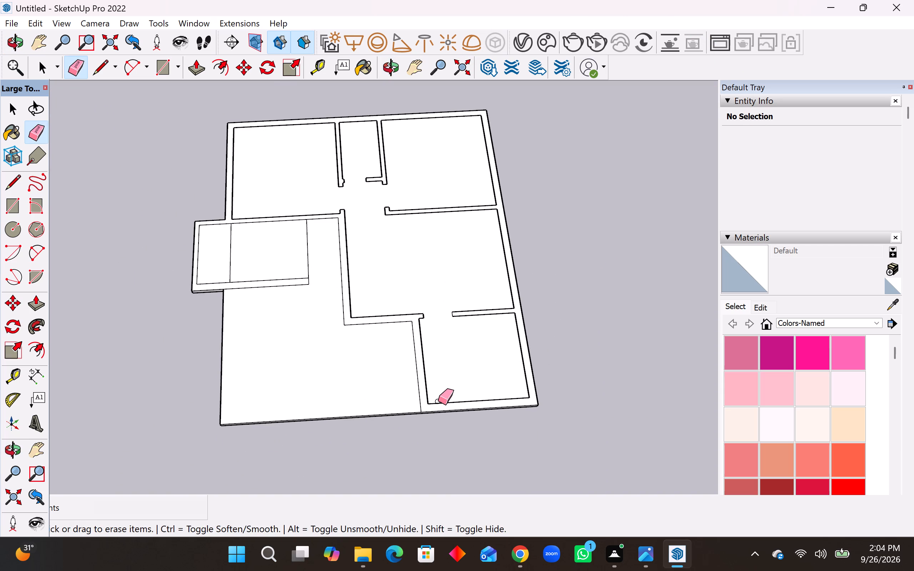
# Examine with Push/Pull face highlighting how the walls and room floors are divided, viewing the plan from several angles.
pyautogui.click(31, 302)
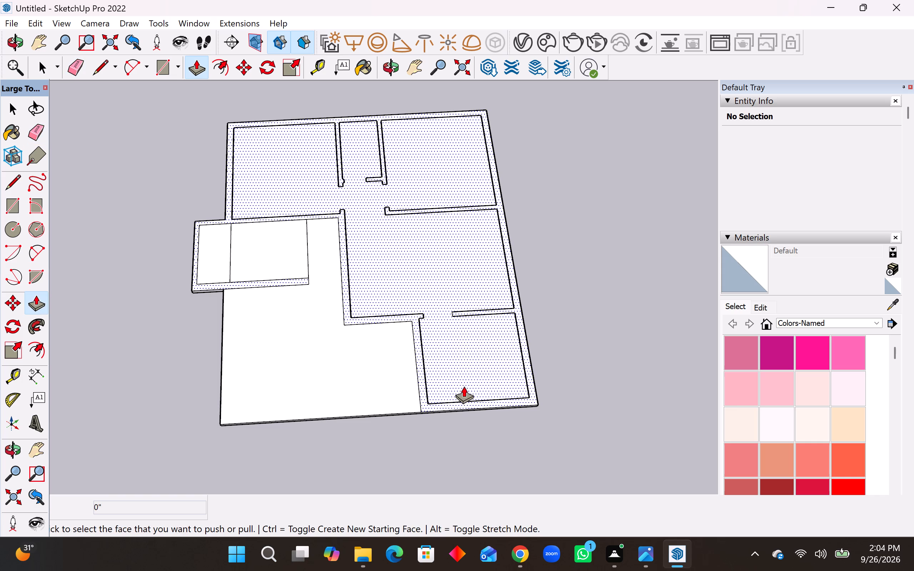
pyautogui.moveTo(430, 383); pyautogui.dragTo(427, 333, button='middle')
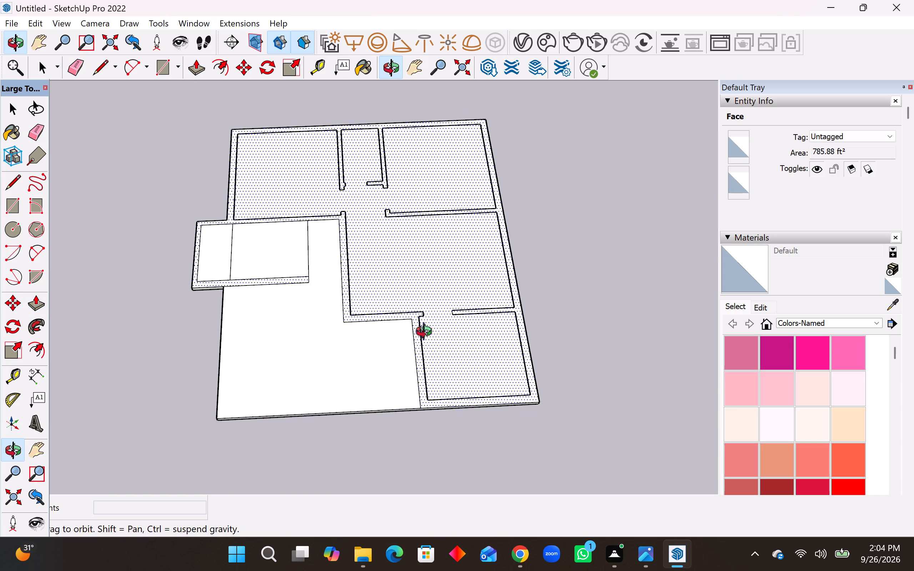
pyautogui.moveTo(427, 333); pyautogui.dragTo(427, 319, button='middle')
pyautogui.scroll(4, 453, 342)
pyautogui.moveTo(455, 345); pyautogui.dragTo(459, 385, button='middle')
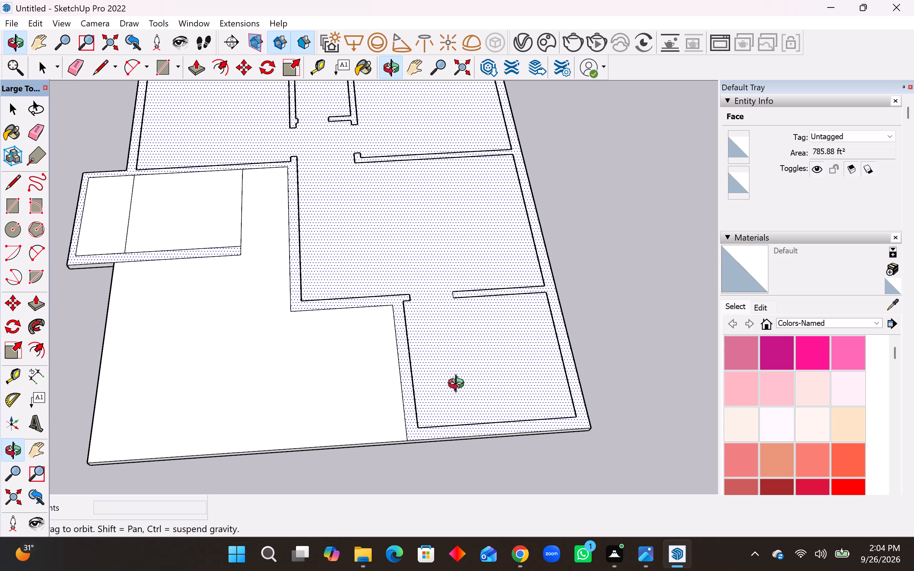
pyautogui.moveTo(459, 385); pyautogui.dragTo(459, 386, button='middle')
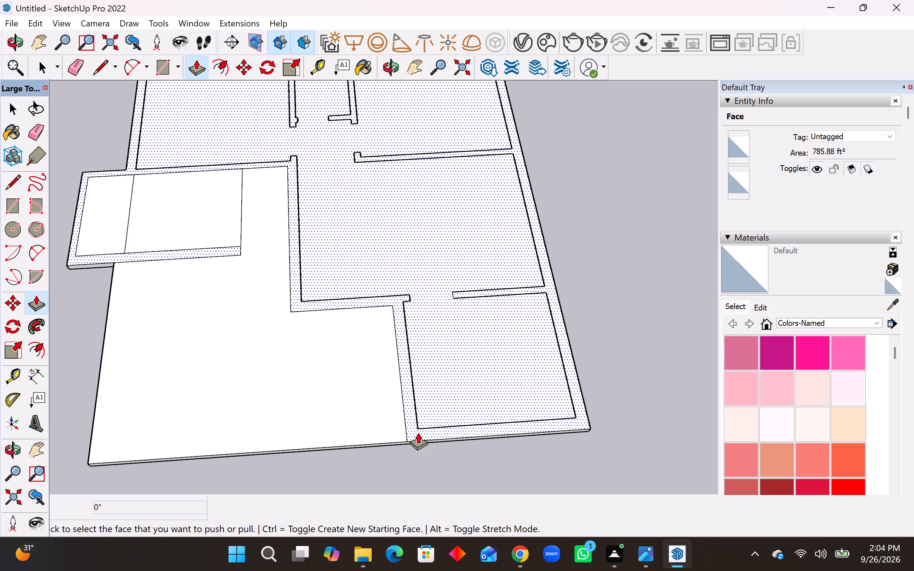
pyautogui.moveTo(423, 422); pyautogui.dragTo(468, 57, button='middle')
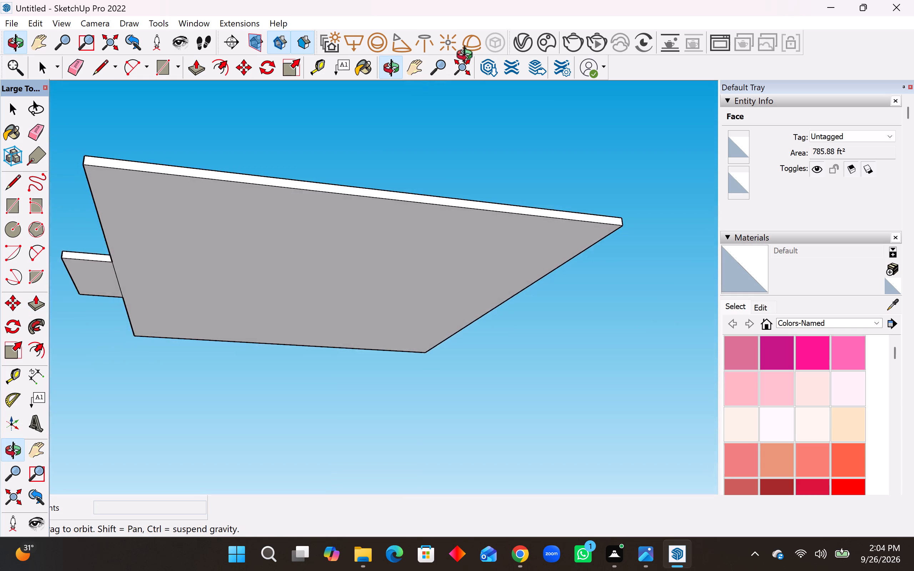
pyautogui.moveTo(468, 57); pyautogui.dragTo(428, 379, button='middle')
pyautogui.scroll(-9, 410, 382)
pyautogui.moveTo(358, 250); pyautogui.dragTo(369, 360, button='middle')
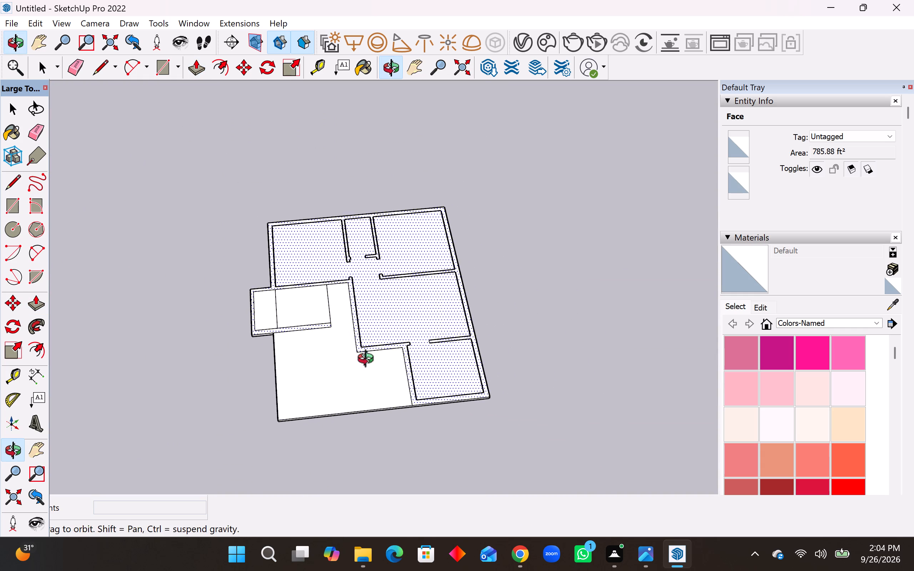
pyautogui.moveTo(369, 360); pyautogui.dragTo(366, 379, button='middle')
pyautogui.scroll(14, 382, 268)
pyautogui.scroll(-4, 379, 267)
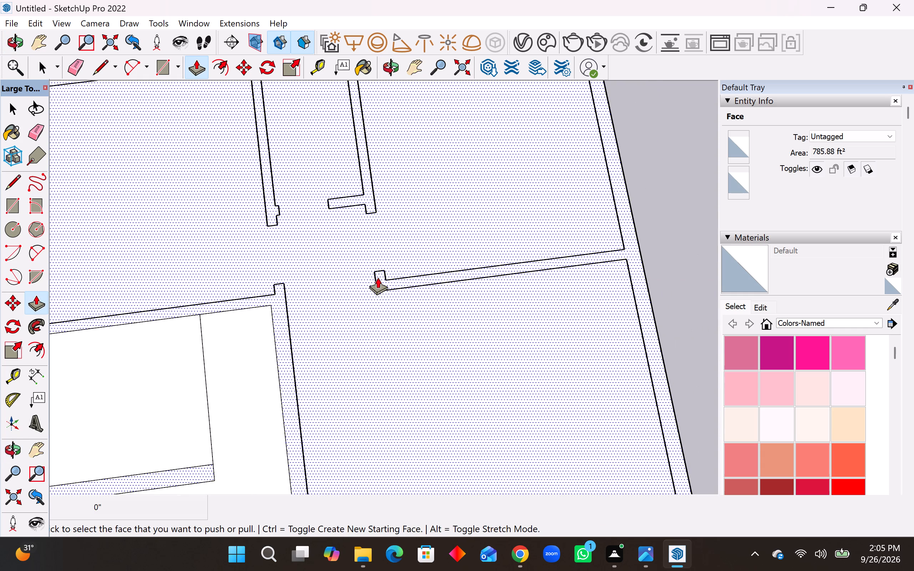
pyautogui.scroll(1, 384, 286)
pyautogui.moveTo(384, 286); pyautogui.dragTo(370, 46, button='middle')
pyautogui.moveTo(416, 267); pyautogui.dragTo(403, 233, button='middle')
pyautogui.scroll(1, 415, 267)
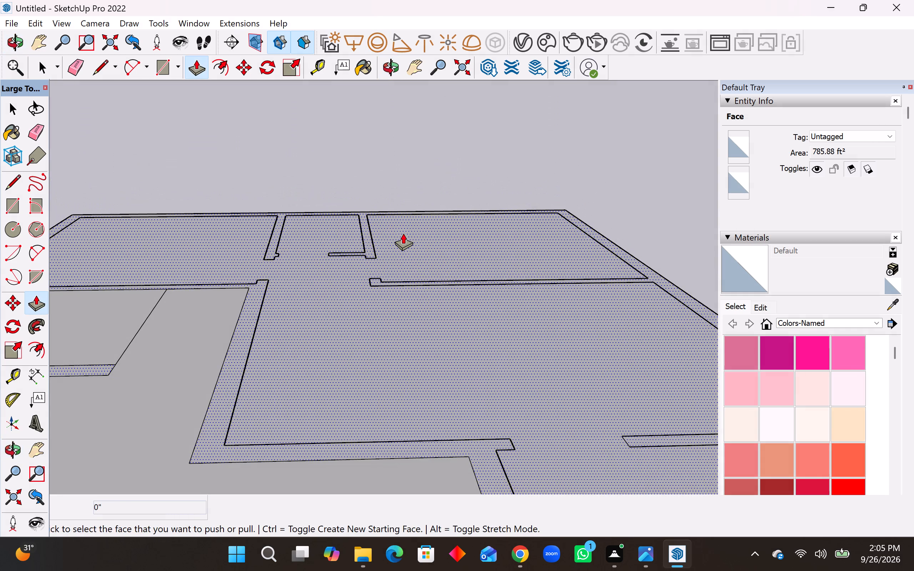
# Undo the erasure of the two wall edges within the lower-right room's door opening.
pyautogui.hotkey('ctrl', 'z')
pyautogui.scroll(-11, 406, 328)
pyautogui.moveTo(463, 338); pyautogui.dragTo(463, 339, button='middle')
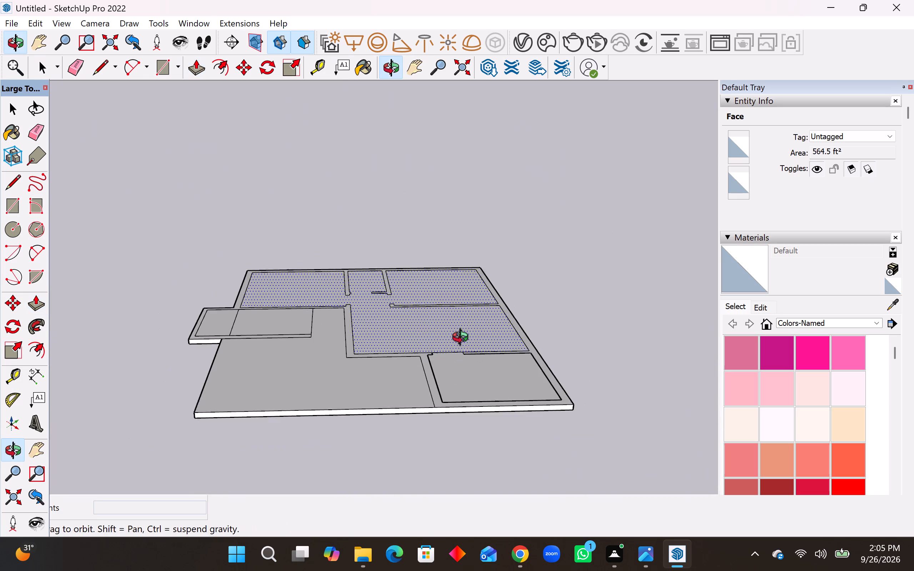
pyautogui.moveTo(463, 339); pyautogui.dragTo(462, 392, button='middle')
pyautogui.hotkey('ctrl', 'z')
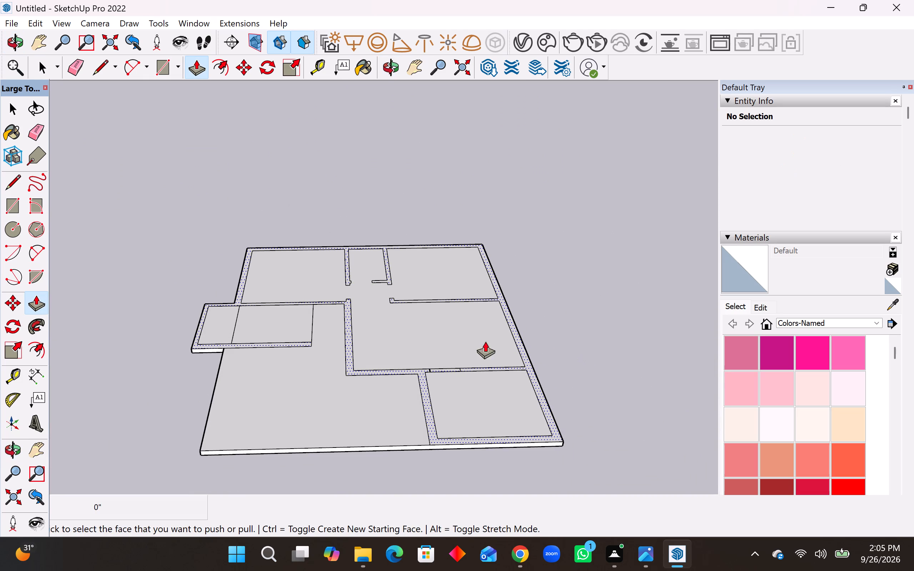
pyautogui.moveTo(425, 389); pyautogui.dragTo(426, 427, button='middle')
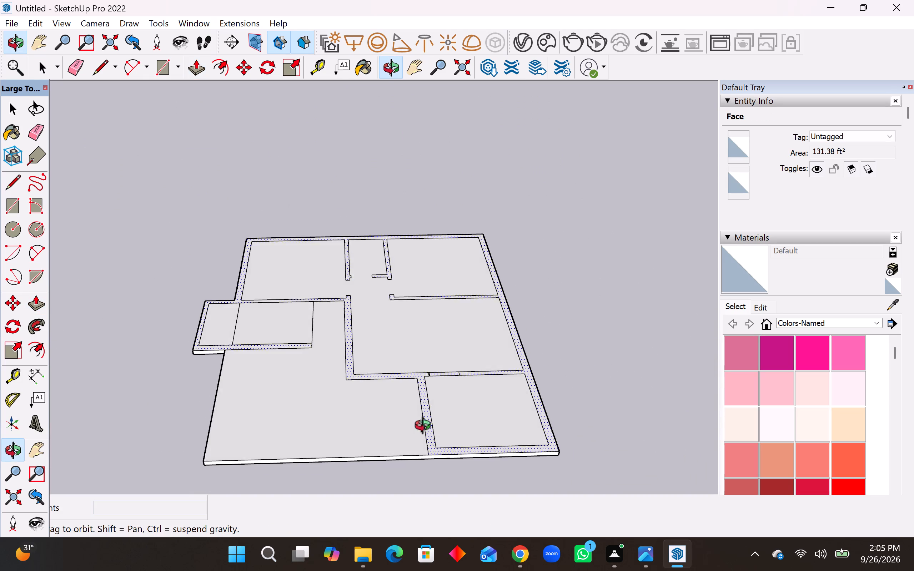
pyautogui.moveTo(426, 427); pyautogui.dragTo(428, 453, button='middle')
pyautogui.scroll(2, 449, 405)
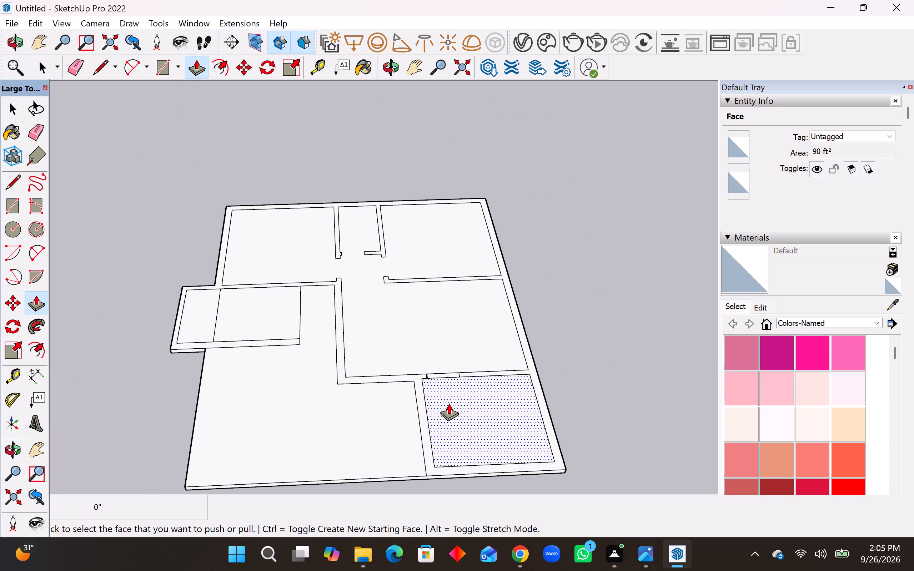
pyautogui.scroll(5, 449, 403)
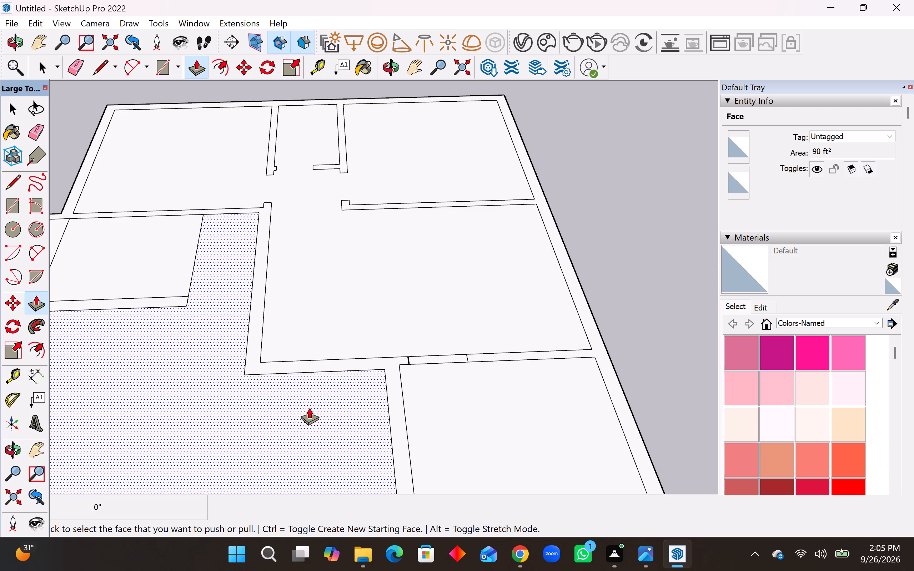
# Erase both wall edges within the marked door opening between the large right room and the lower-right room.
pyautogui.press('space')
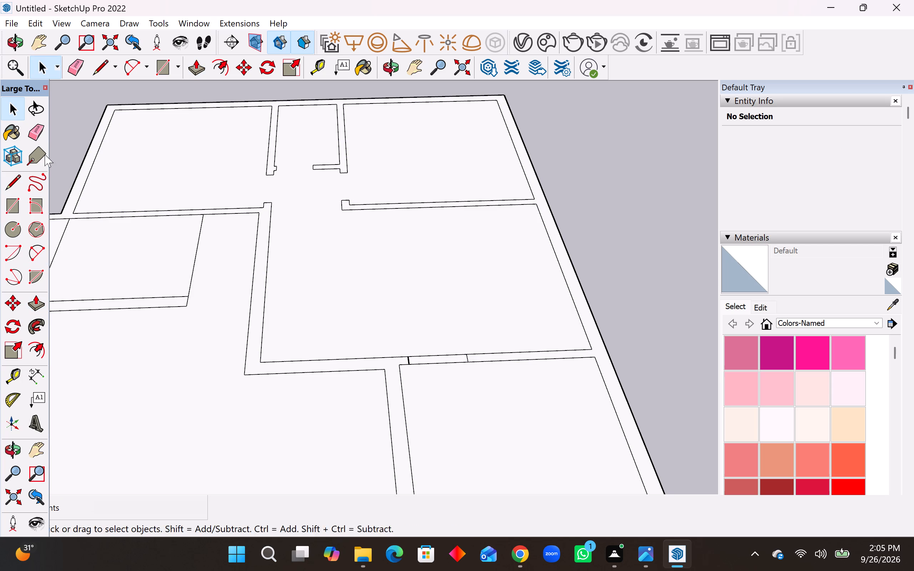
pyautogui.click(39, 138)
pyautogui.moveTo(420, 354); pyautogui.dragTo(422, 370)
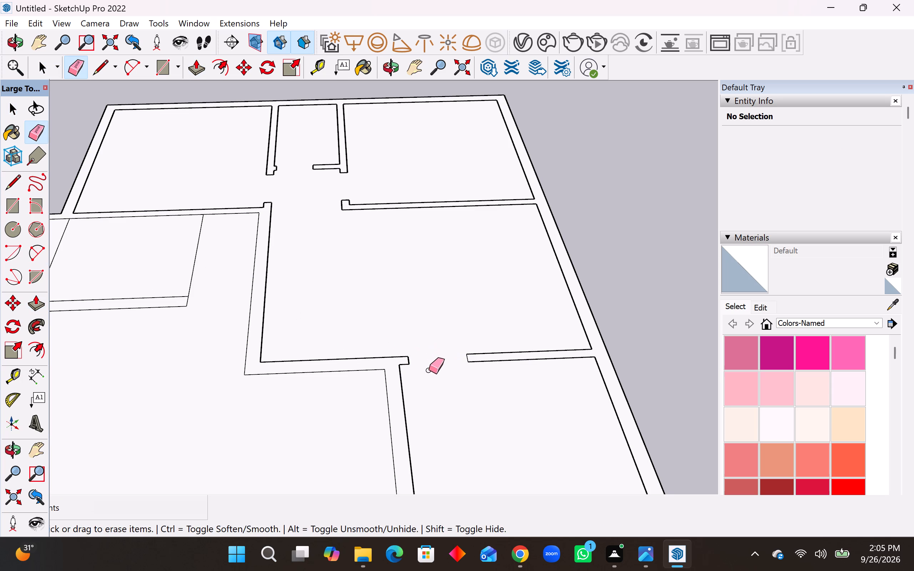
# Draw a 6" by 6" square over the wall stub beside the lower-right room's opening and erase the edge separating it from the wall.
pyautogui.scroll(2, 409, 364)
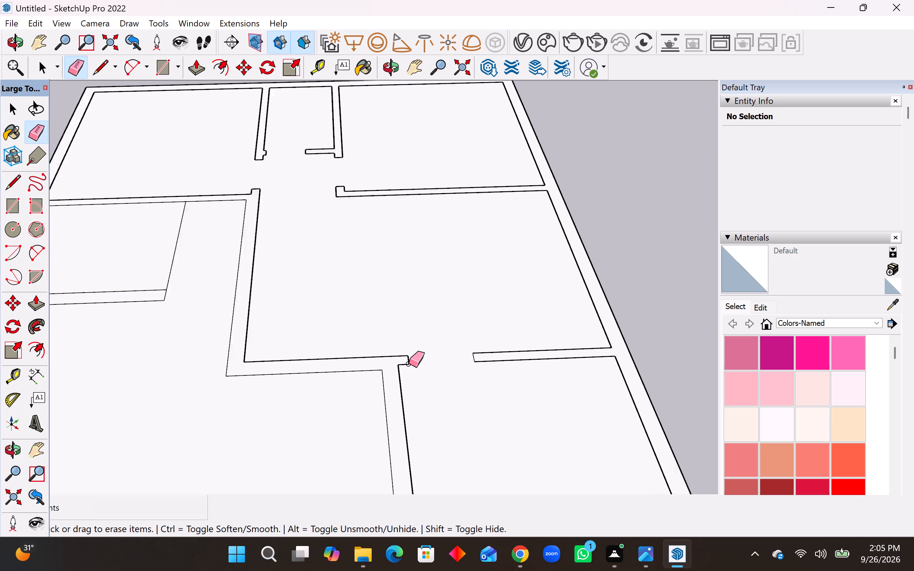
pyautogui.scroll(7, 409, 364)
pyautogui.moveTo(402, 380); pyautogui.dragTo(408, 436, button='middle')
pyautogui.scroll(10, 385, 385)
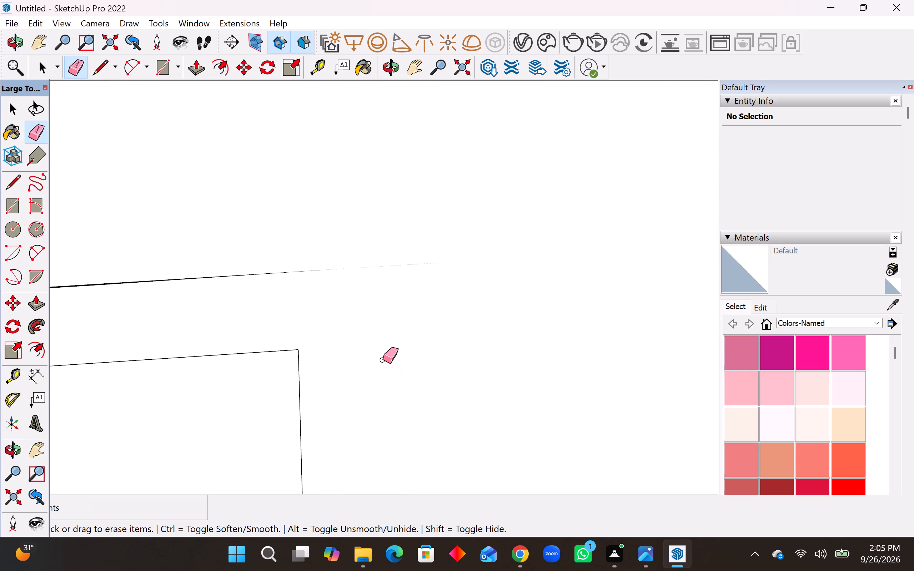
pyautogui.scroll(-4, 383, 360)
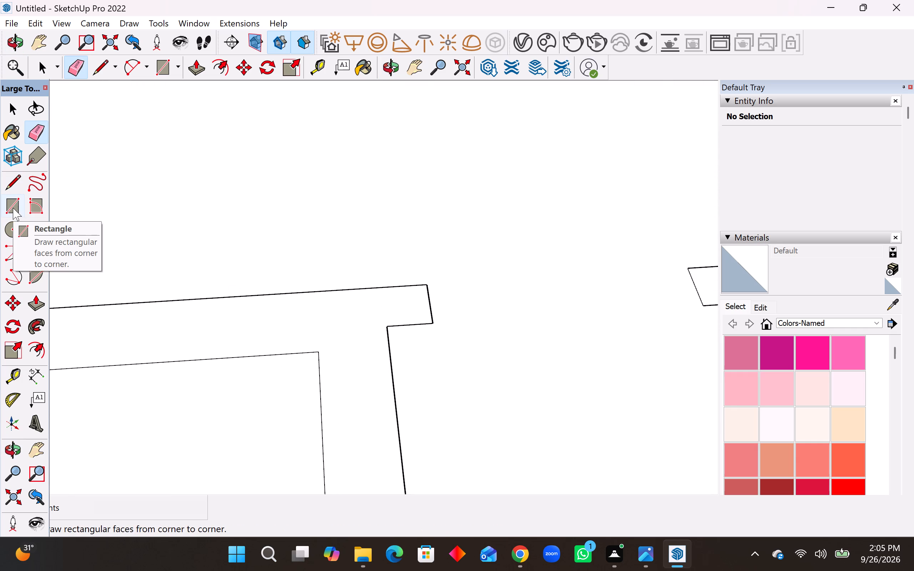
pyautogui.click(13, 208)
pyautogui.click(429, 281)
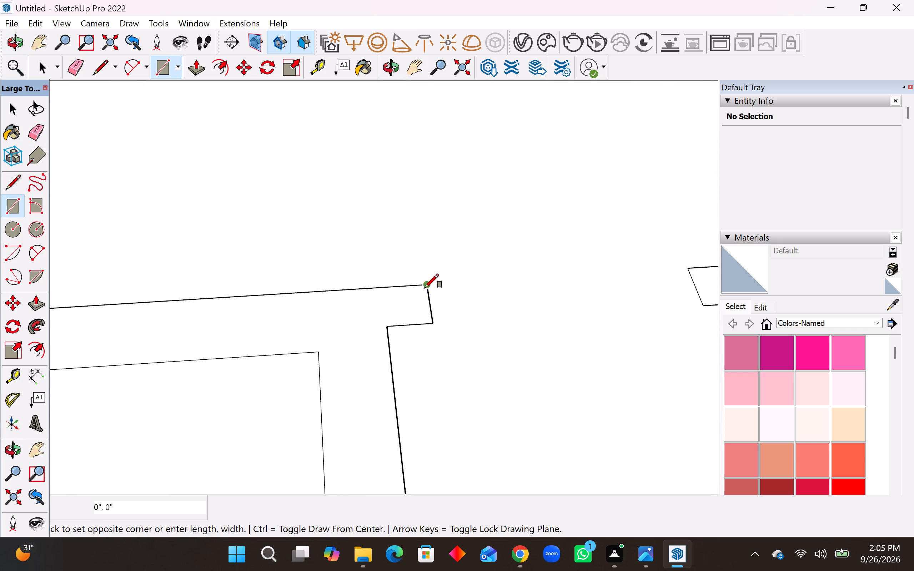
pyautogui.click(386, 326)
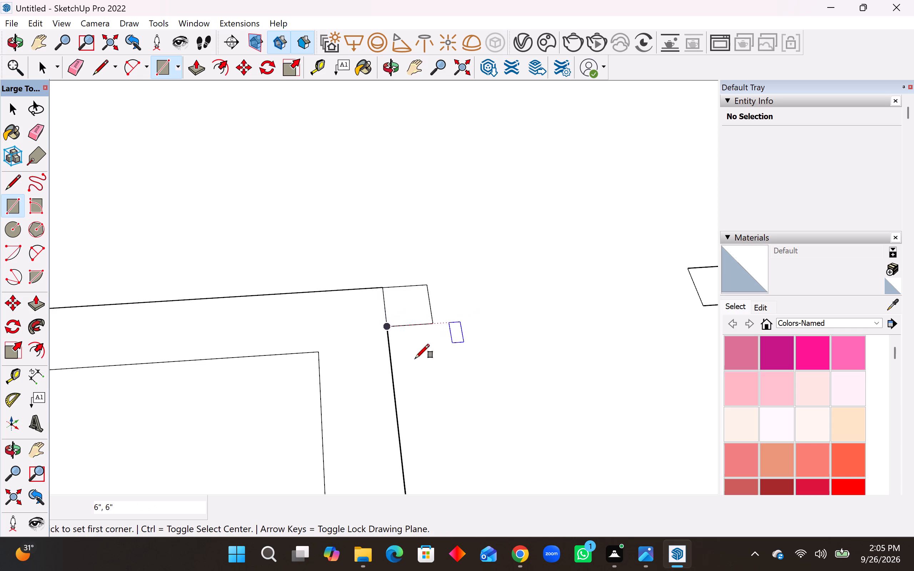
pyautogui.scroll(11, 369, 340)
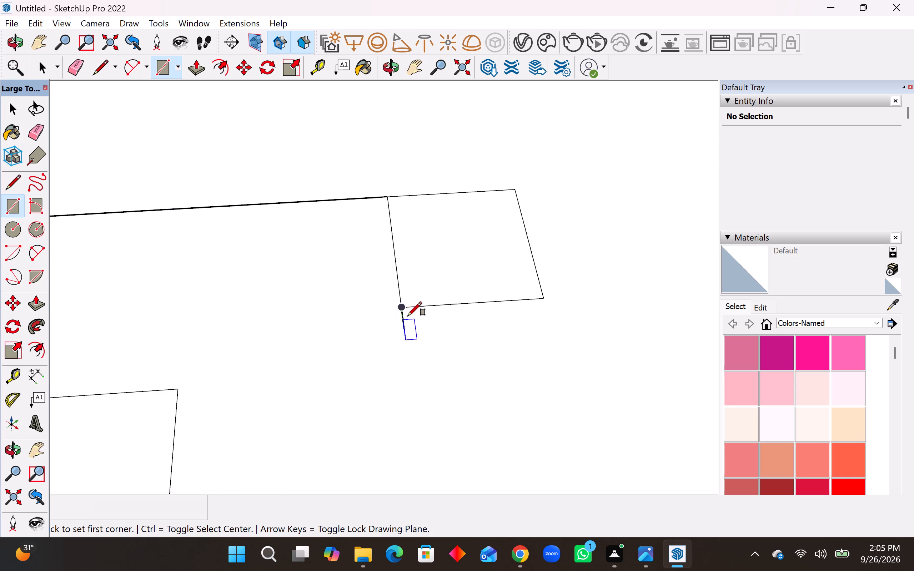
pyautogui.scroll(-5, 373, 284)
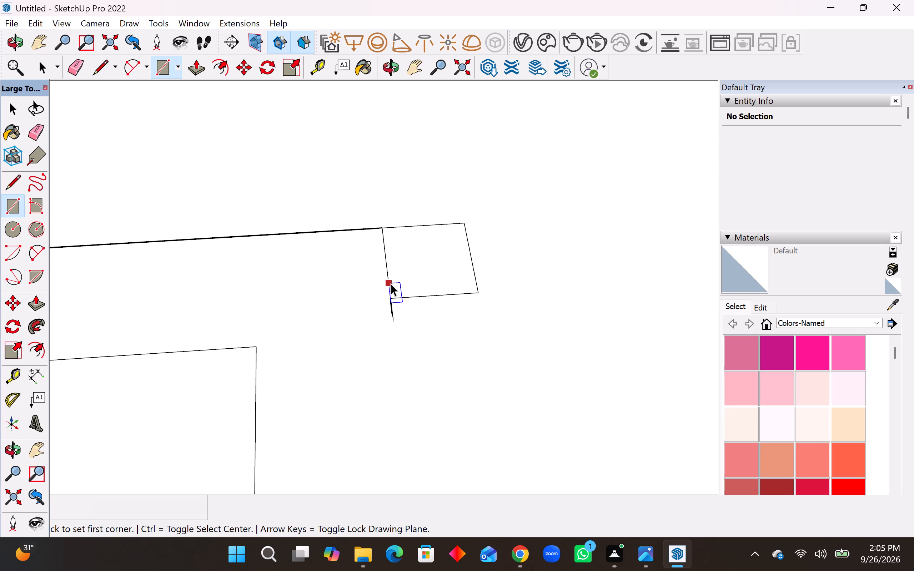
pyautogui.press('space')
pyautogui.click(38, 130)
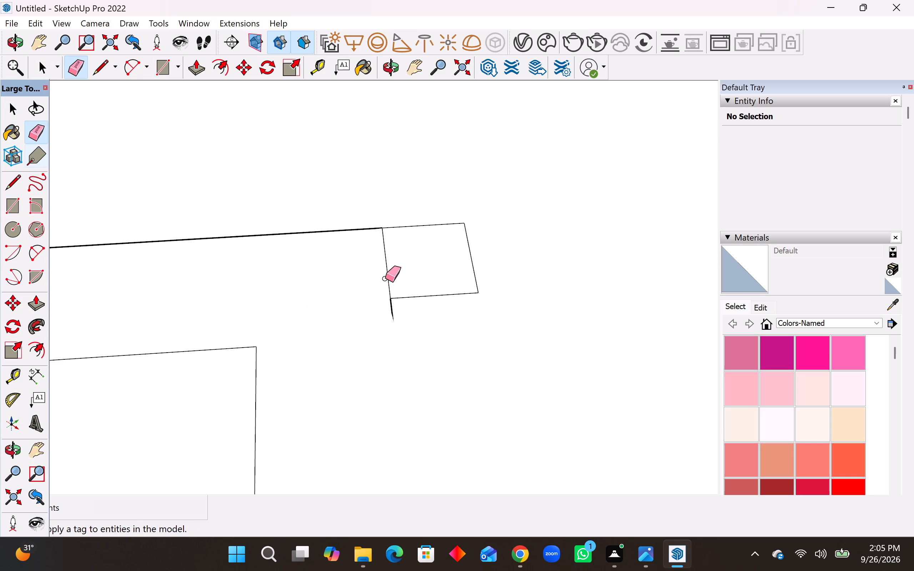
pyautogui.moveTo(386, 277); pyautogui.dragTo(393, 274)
# Undo the square, the edge erasures, the 3' opening rectangle and both guides at the lower-right room's doorway.
pyautogui.scroll(-15, 413, 282)
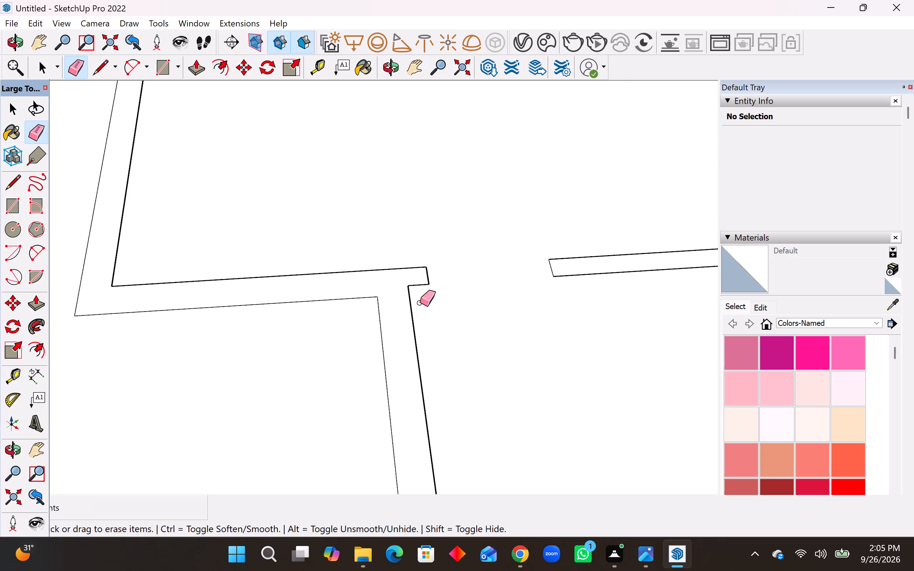
pyautogui.scroll(-5, 420, 303)
pyautogui.scroll(16, 420, 310)
pyautogui.scroll(-4, 402, 271)
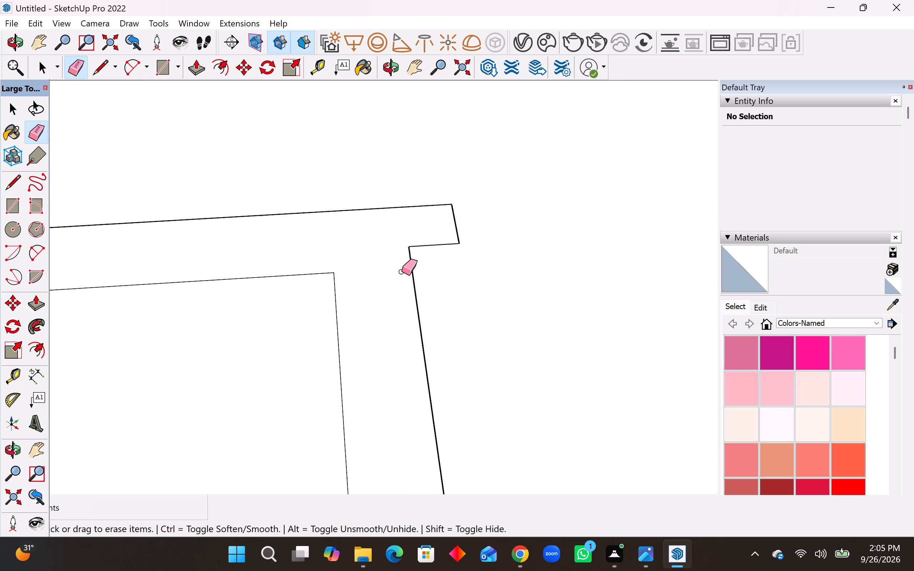
pyautogui.scroll(-20, 402, 272)
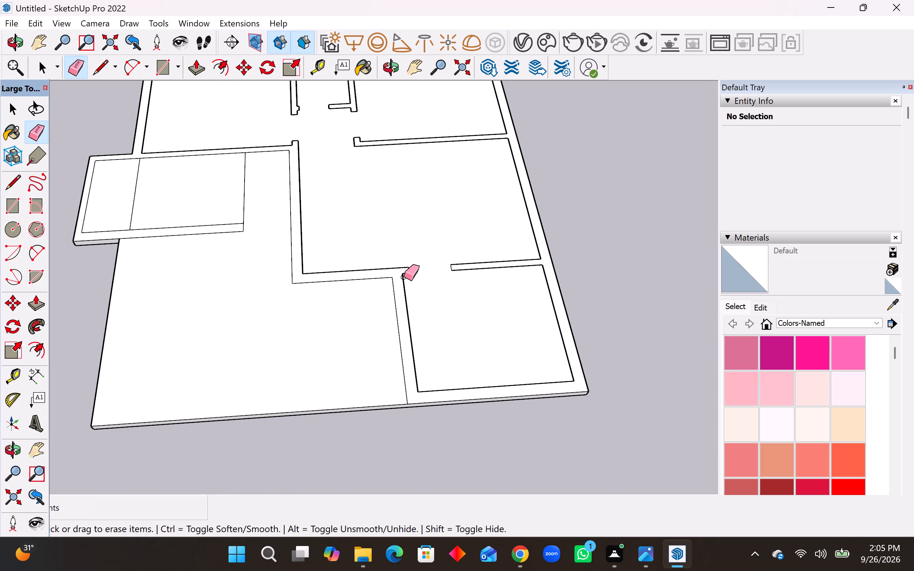
pyautogui.hotkey('ctrl', 'z')
pyautogui.hotkey('ctrl', 'z')
pyautogui.hotkey('ctrl', 'z')
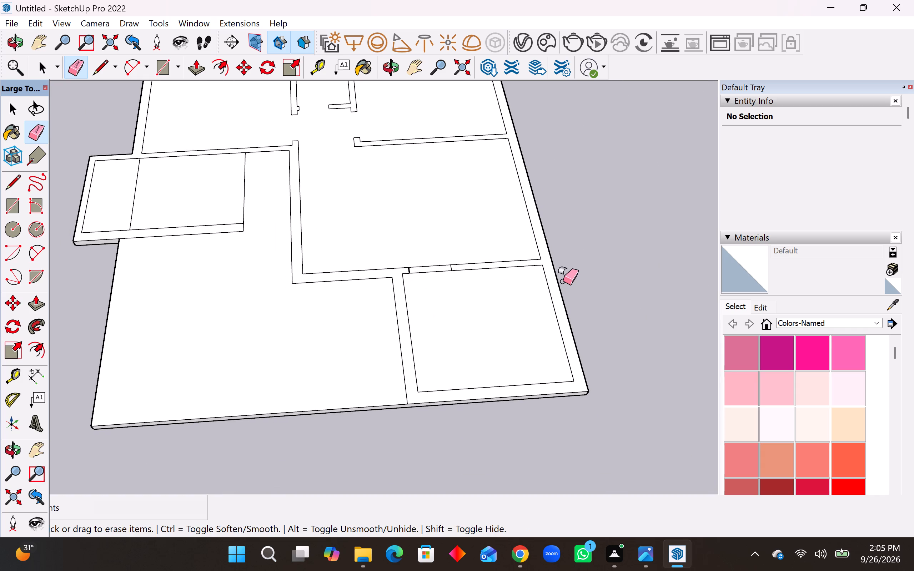
pyautogui.hotkey('ctrl', 'z')
pyautogui.hotkey('ctrl', 'z')
pyautogui.hotkey('ctrl', 'z')
pyautogui.hotkey('ctrl', 'z')
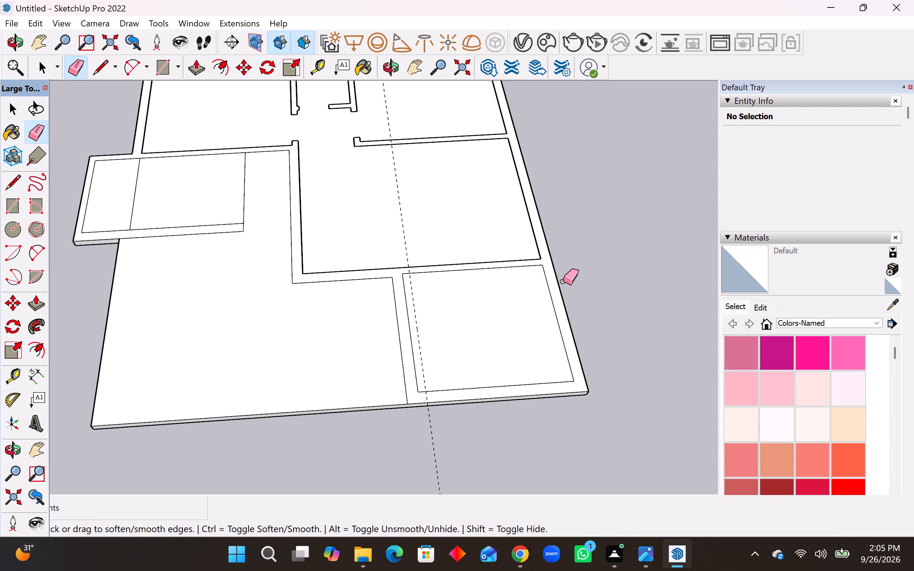
pyautogui.hotkey('ctrl', 'z')
# Erase the short stray edge where the wall between the large right room and the lower-right room meets the right outer wall.
pyautogui.scroll(16, 351, 318)
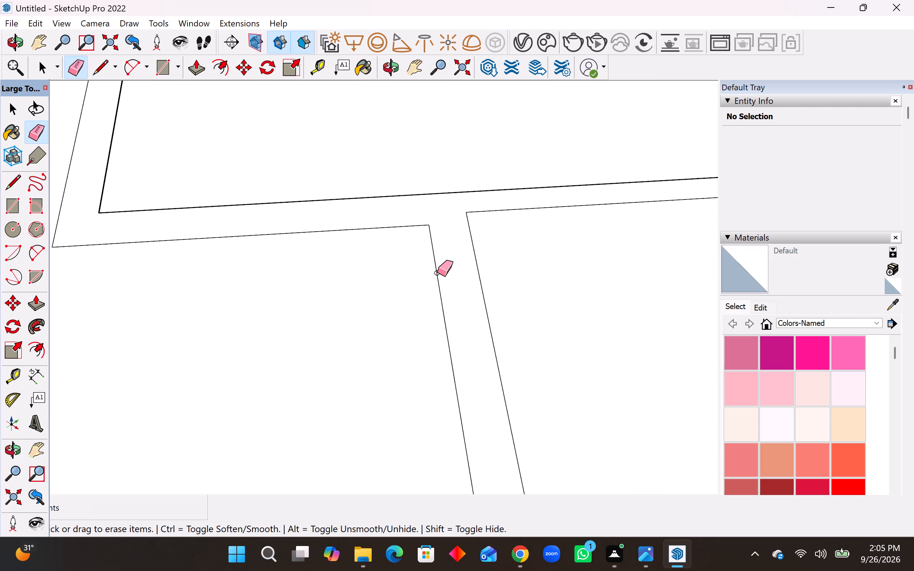
pyautogui.scroll(4, 437, 273)
pyautogui.moveTo(438, 276); pyautogui.dragTo(427, 414, button='middle')
pyautogui.scroll(3, 524, 188)
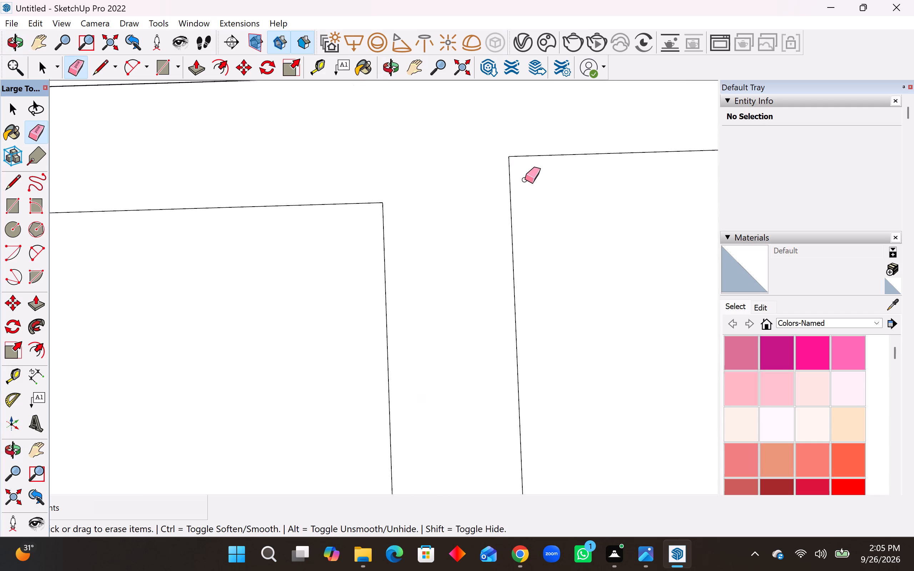
pyautogui.scroll(6, 525, 180)
pyautogui.scroll(18, 519, 152)
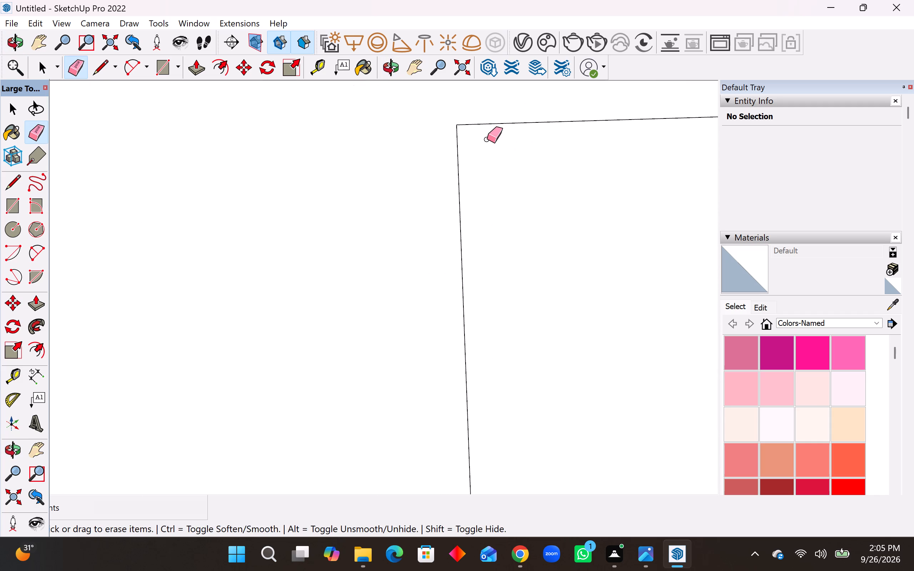
pyautogui.scroll(-14, 488, 146)
pyautogui.scroll(-8, 496, 166)
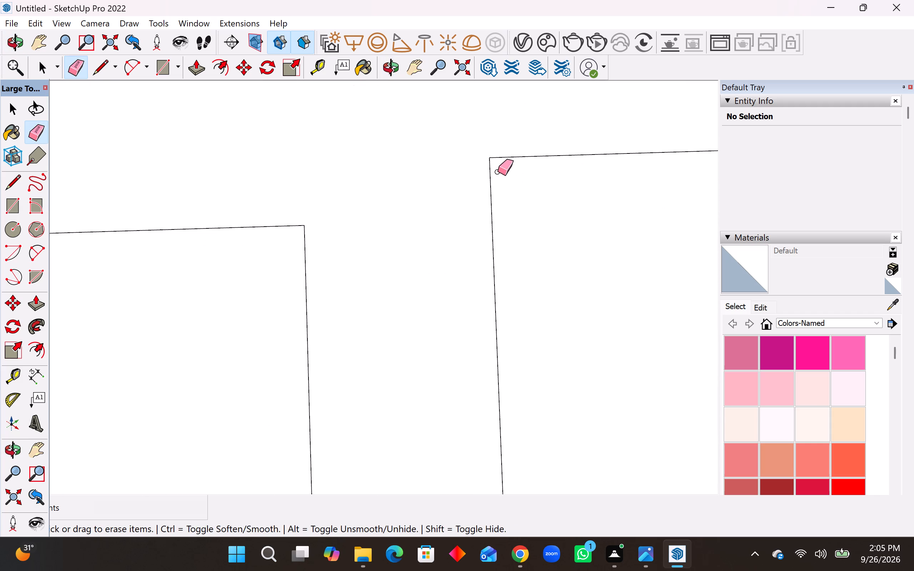
pyautogui.scroll(-20, 496, 175)
pyautogui.scroll(-9, 496, 175)
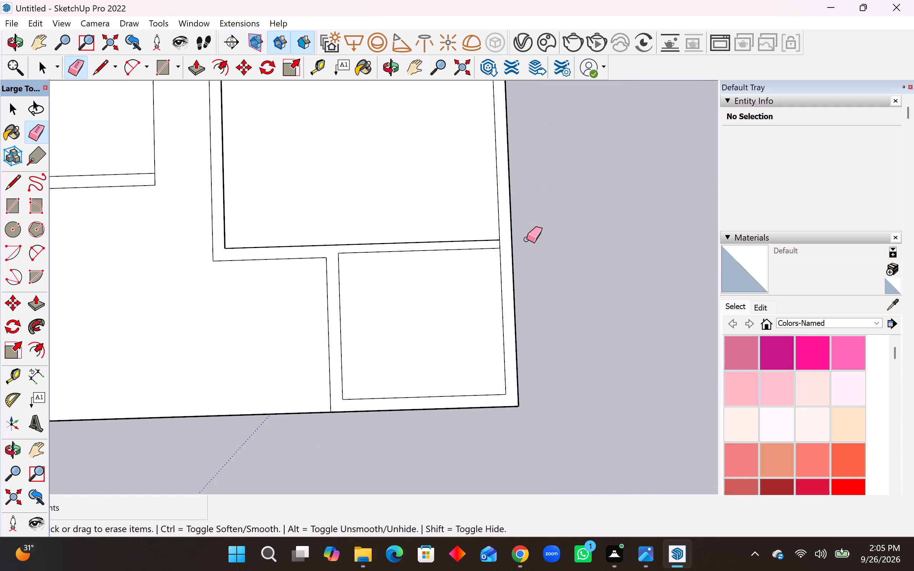
pyautogui.click(484, 247)
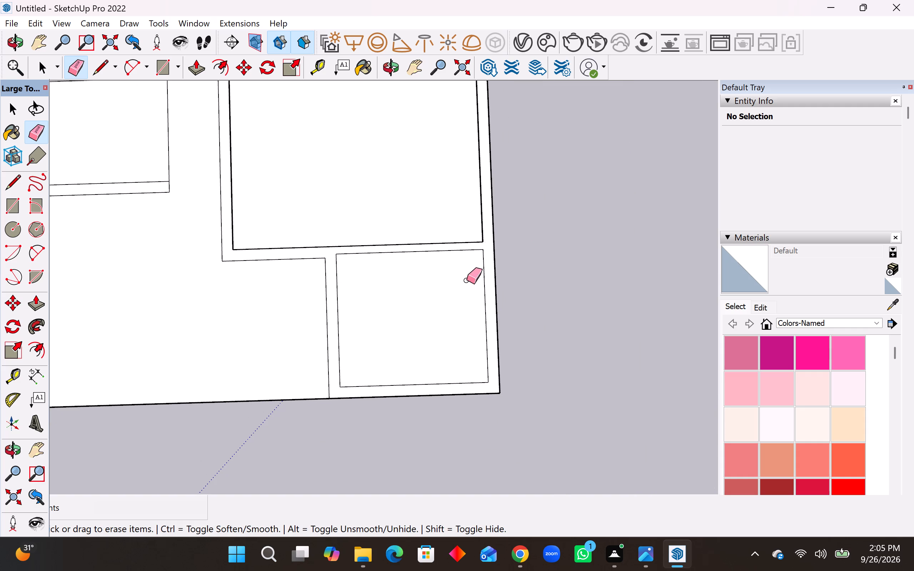
pyautogui.scroll(-9, 465, 282)
pyautogui.moveTo(418, 194); pyautogui.dragTo(447, 138, button='middle')
pyautogui.scroll(5, 438, 271)
pyautogui.scroll(-4, 442, 297)
pyautogui.scroll(3, 348, 192)
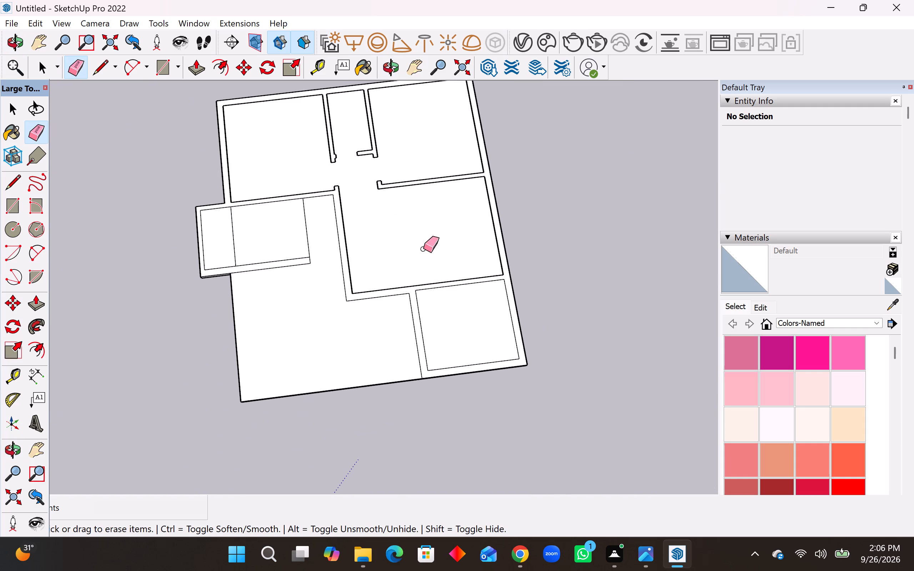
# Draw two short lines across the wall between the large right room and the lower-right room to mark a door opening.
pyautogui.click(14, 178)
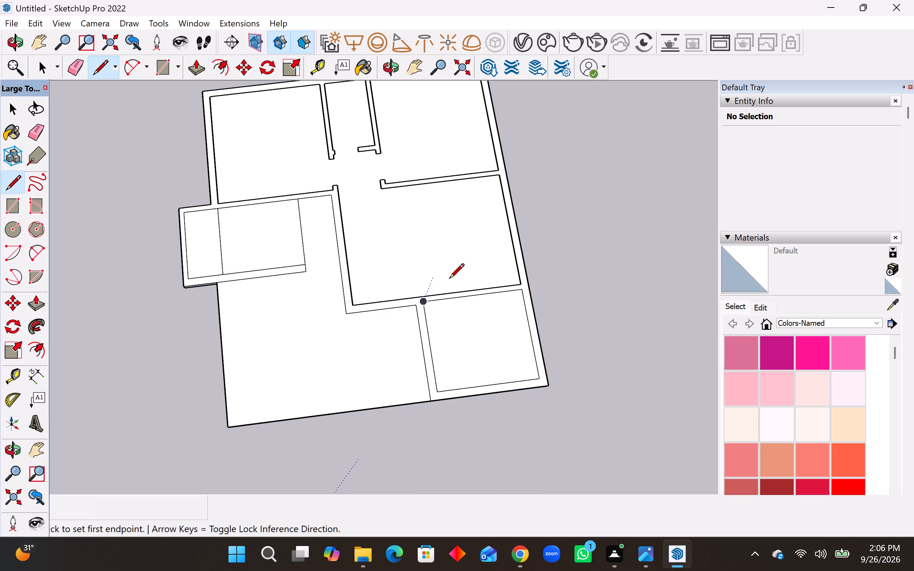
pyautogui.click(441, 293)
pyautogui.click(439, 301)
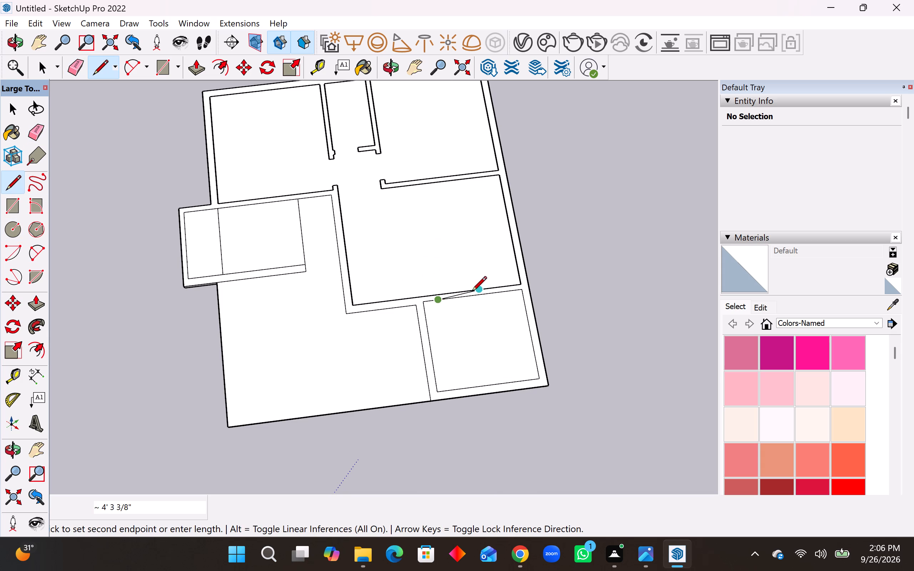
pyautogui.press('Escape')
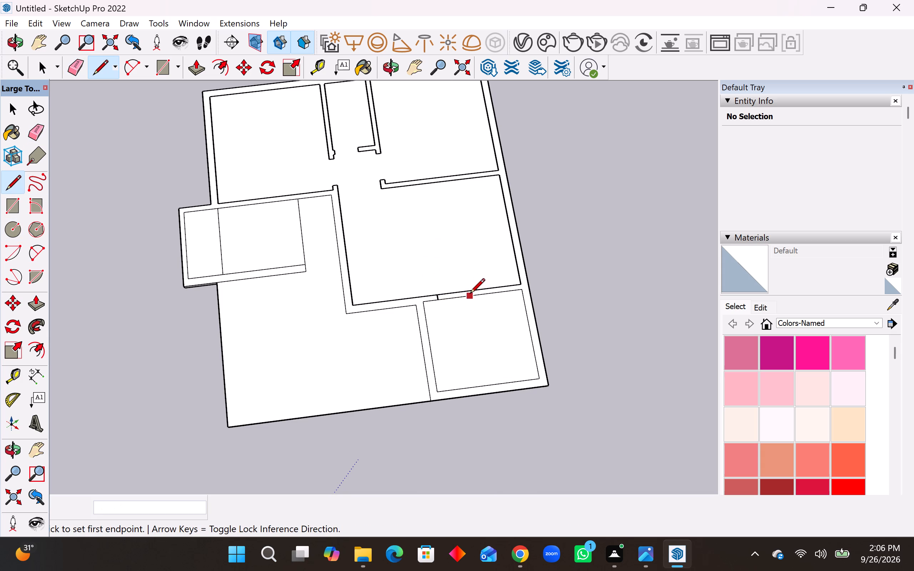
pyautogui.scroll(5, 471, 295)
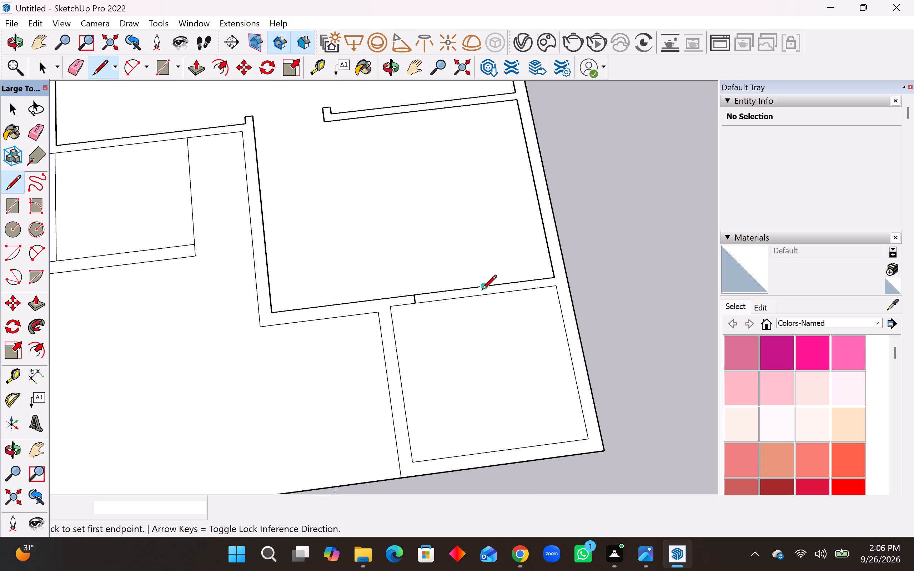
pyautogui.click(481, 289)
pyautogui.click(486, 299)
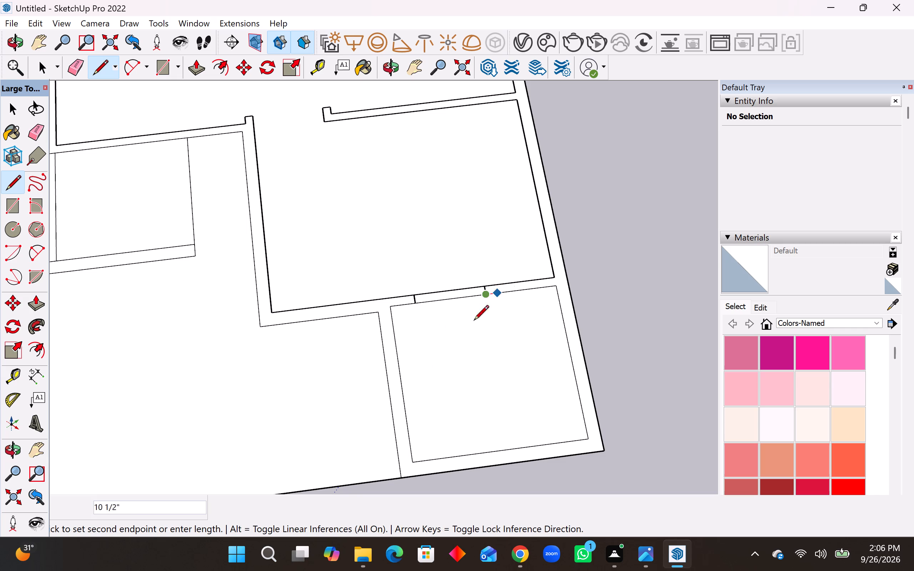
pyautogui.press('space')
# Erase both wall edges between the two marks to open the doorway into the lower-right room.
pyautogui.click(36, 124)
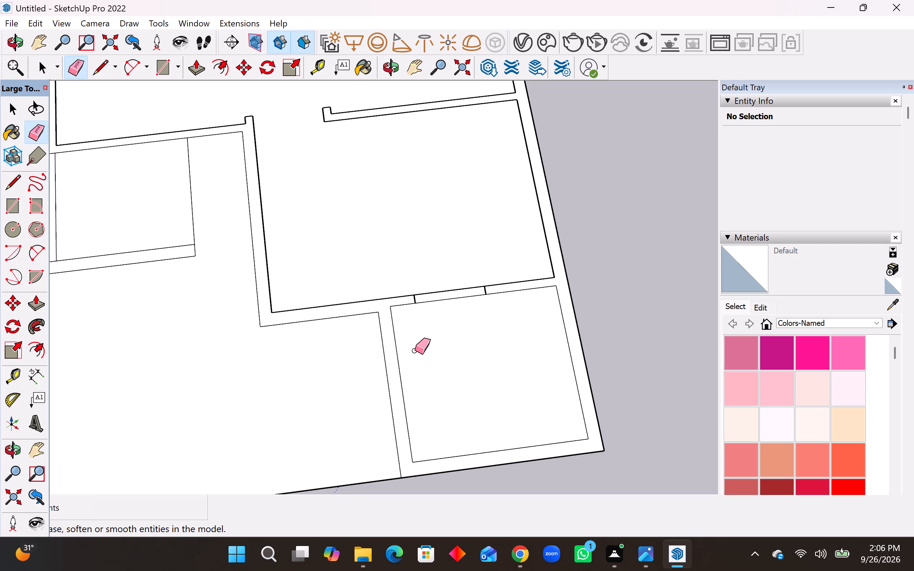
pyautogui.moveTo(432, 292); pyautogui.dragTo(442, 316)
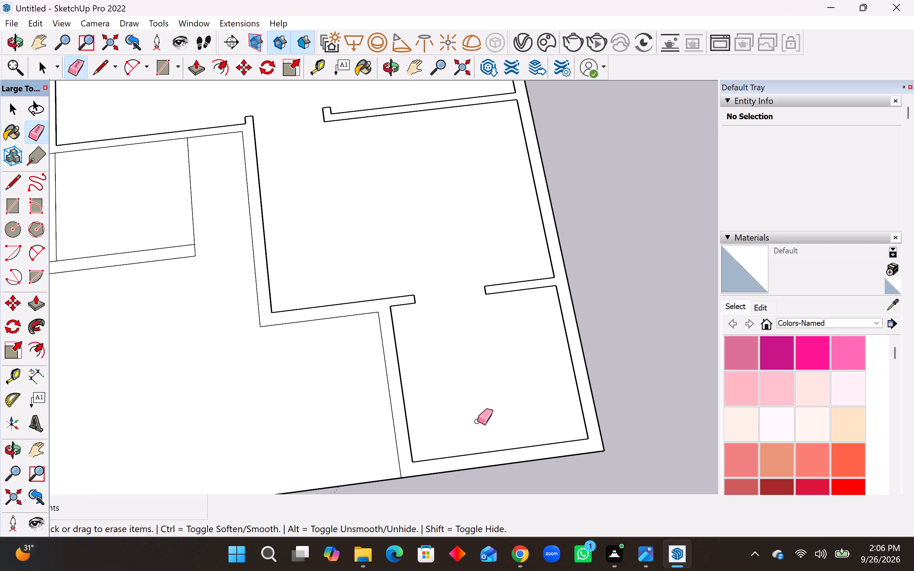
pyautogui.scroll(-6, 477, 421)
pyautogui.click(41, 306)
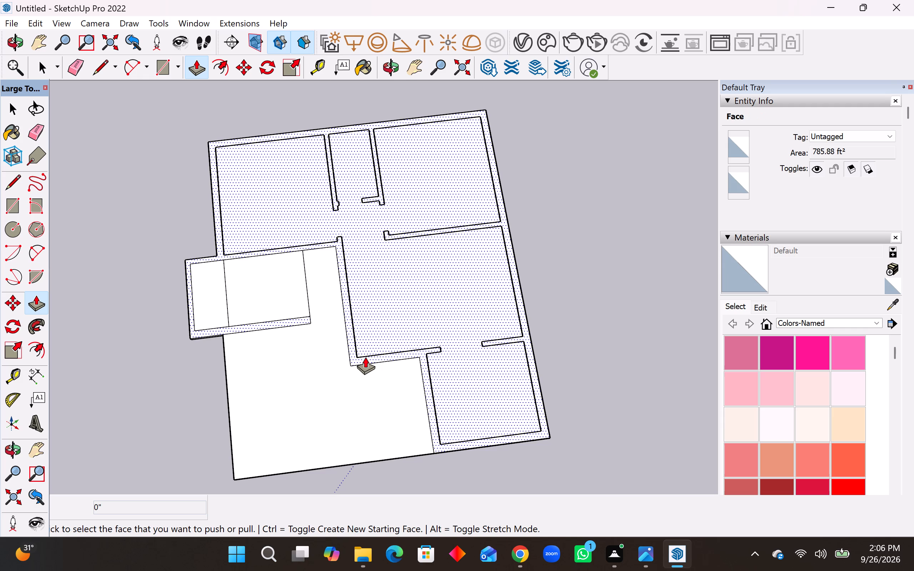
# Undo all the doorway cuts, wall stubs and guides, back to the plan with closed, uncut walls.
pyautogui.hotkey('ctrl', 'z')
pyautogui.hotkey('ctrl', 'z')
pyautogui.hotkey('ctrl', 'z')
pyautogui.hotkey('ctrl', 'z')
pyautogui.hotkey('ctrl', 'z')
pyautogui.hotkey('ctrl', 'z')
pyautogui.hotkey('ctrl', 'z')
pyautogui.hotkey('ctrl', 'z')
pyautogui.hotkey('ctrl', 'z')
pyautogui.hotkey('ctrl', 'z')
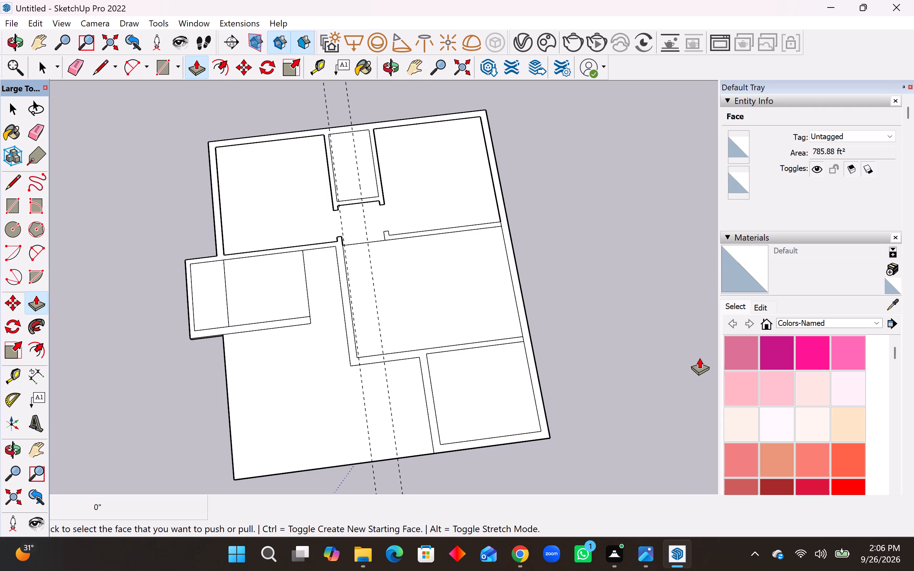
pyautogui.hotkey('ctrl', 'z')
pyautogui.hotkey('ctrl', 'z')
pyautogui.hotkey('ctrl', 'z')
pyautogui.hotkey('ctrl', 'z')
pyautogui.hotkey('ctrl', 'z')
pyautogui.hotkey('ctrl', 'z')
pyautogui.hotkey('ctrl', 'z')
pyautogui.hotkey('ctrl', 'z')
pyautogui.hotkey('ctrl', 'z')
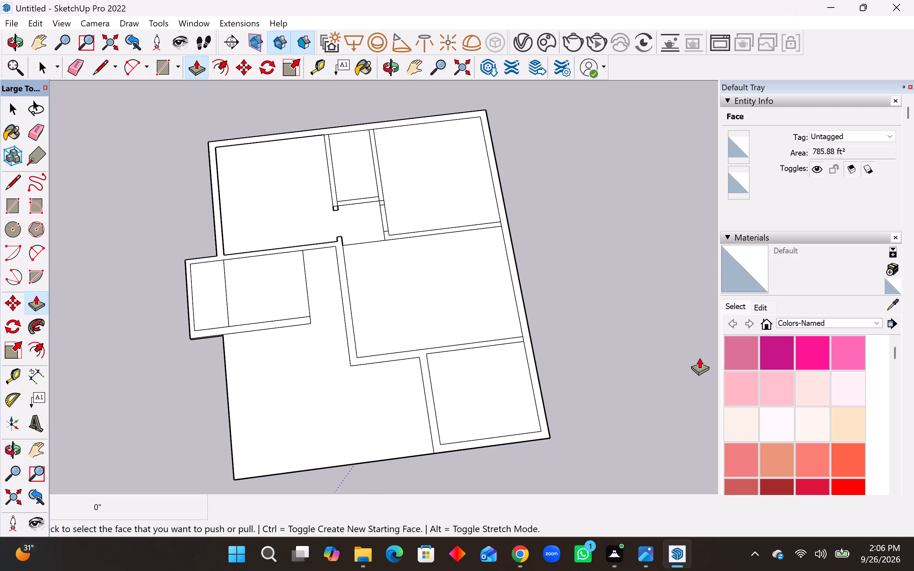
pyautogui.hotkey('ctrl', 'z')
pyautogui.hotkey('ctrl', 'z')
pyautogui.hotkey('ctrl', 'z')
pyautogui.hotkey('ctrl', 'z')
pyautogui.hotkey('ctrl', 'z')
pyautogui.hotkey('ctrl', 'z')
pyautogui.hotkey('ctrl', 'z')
# Select the entire floor plan with its base slab and delete it.
pyautogui.moveTo(544, 360); pyautogui.dragTo(454, 347, button='middle')
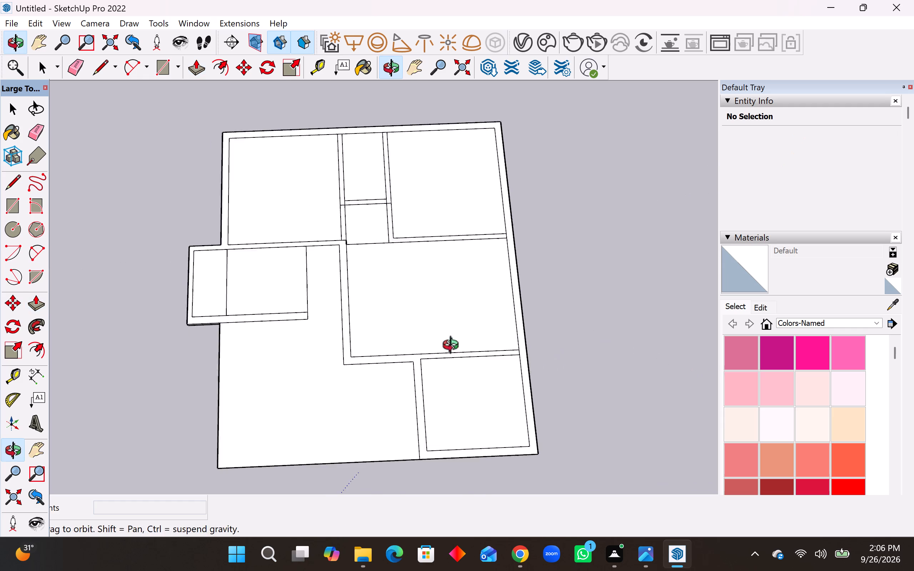
pyautogui.moveTo(454, 347); pyautogui.dragTo(447, 346, button='middle')
pyautogui.press('space')
pyautogui.scroll(-9, 391, 280)
pyautogui.moveTo(501, 176); pyautogui.dragTo(267, 424)
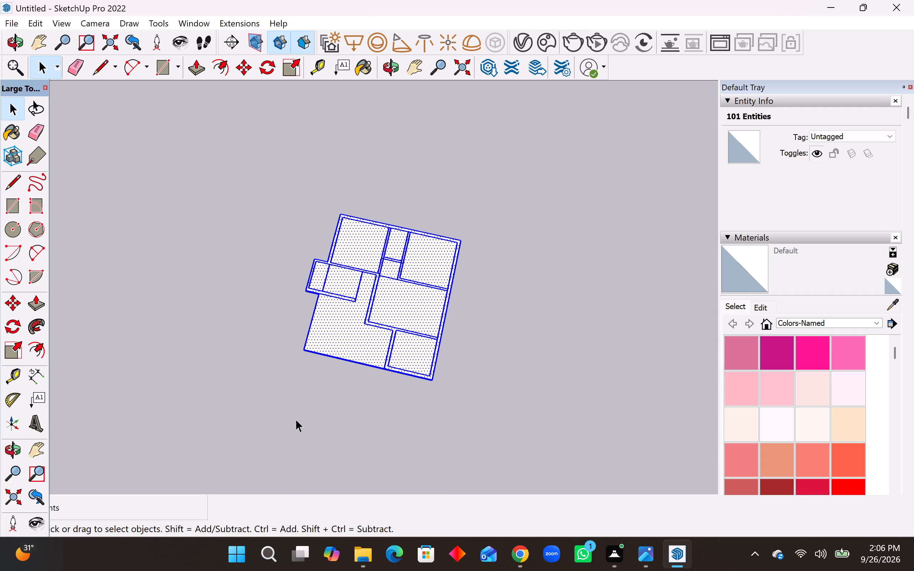
pyautogui.press('Delete')
# Draw a 31' by 36' rectangle on the ground plane in the emptied model.
pyautogui.scroll(-20, 372, 367)
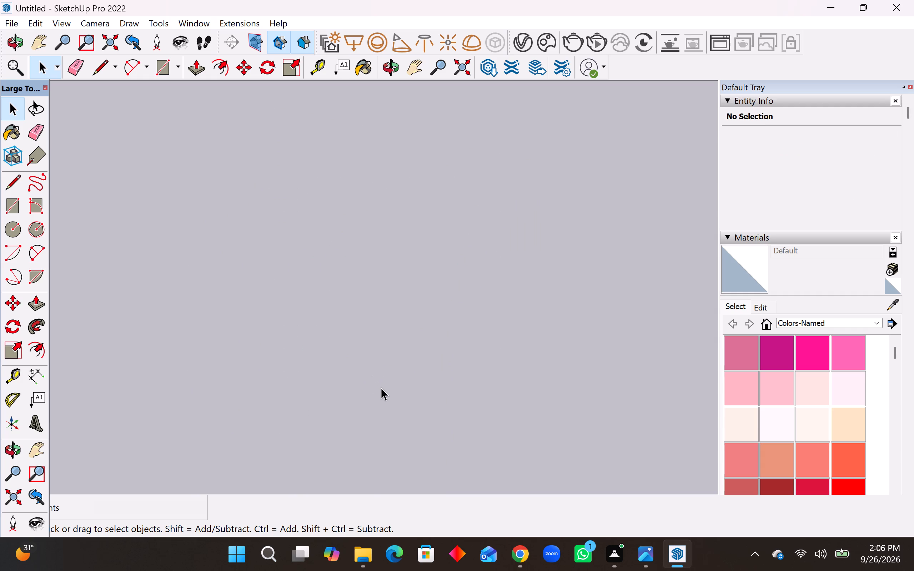
pyautogui.scroll(-6, 381, 388)
pyautogui.scroll(1, 385, 386)
pyautogui.scroll(-20, 396, 384)
pyautogui.scroll(-16, 396, 384)
pyautogui.moveTo(412, 399); pyautogui.dragTo(441, 116, button='middle')
pyautogui.scroll(-11, 437, 190)
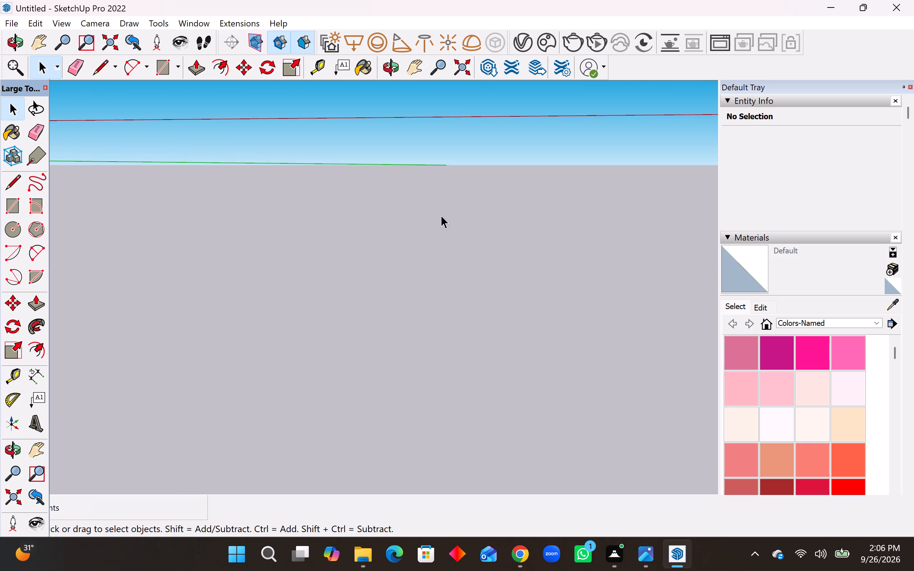
pyautogui.scroll(-20, 441, 215)
pyautogui.scroll(-6, 441, 215)
pyautogui.moveTo(336, 252); pyautogui.dragTo(373, 335, button='middle')
pyautogui.scroll(-15, 360, 328)
pyautogui.scroll(-13, 123, 396)
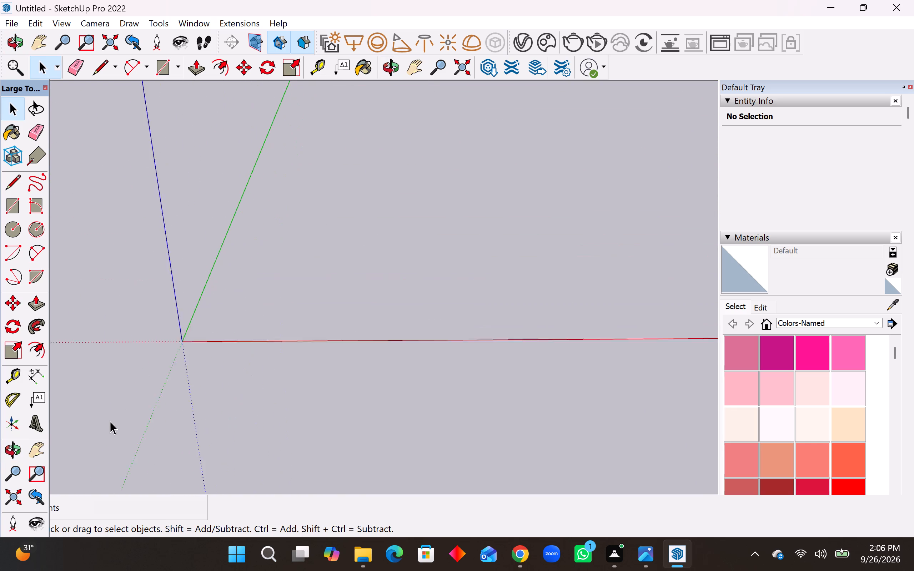
pyautogui.scroll(-20, 110, 421)
pyautogui.scroll(-7, 110, 421)
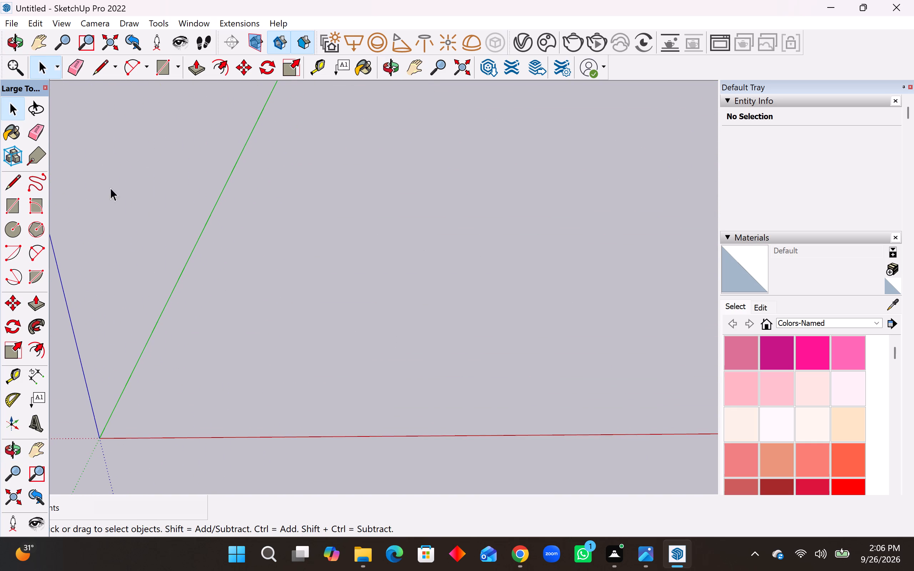
pyautogui.click(13, 208)
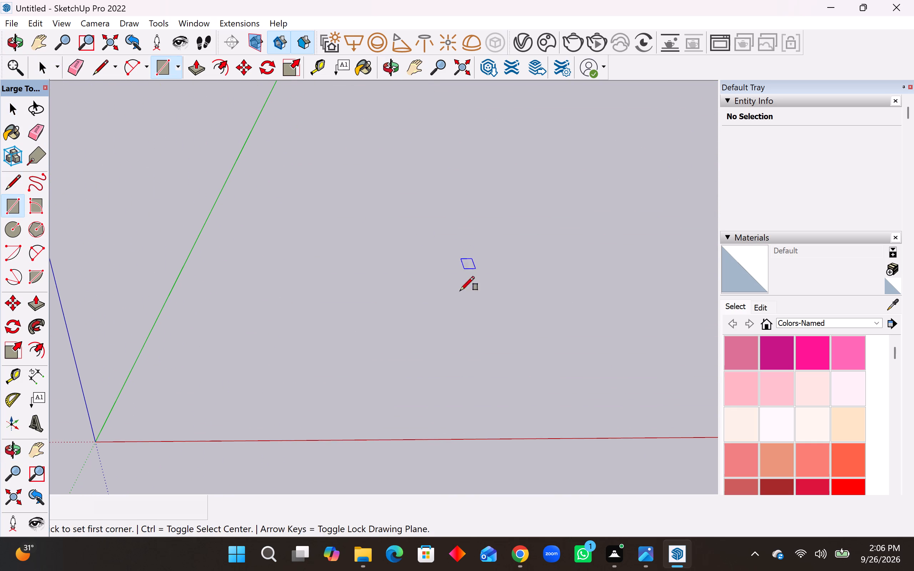
pyautogui.click(450, 298)
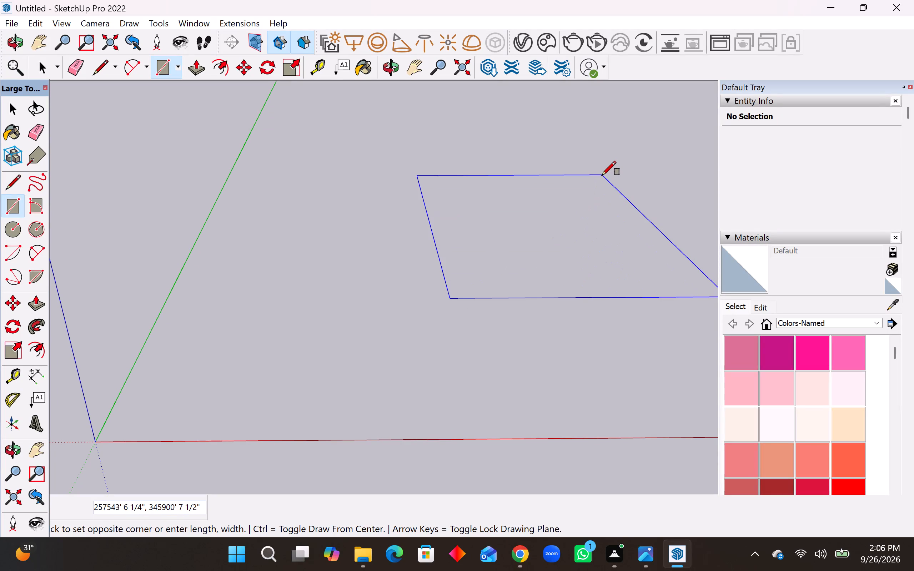
pyautogui.press('3')
pyautogui.write("1'.")
pyautogui.press('BackSpace')
pyautogui.press(',')
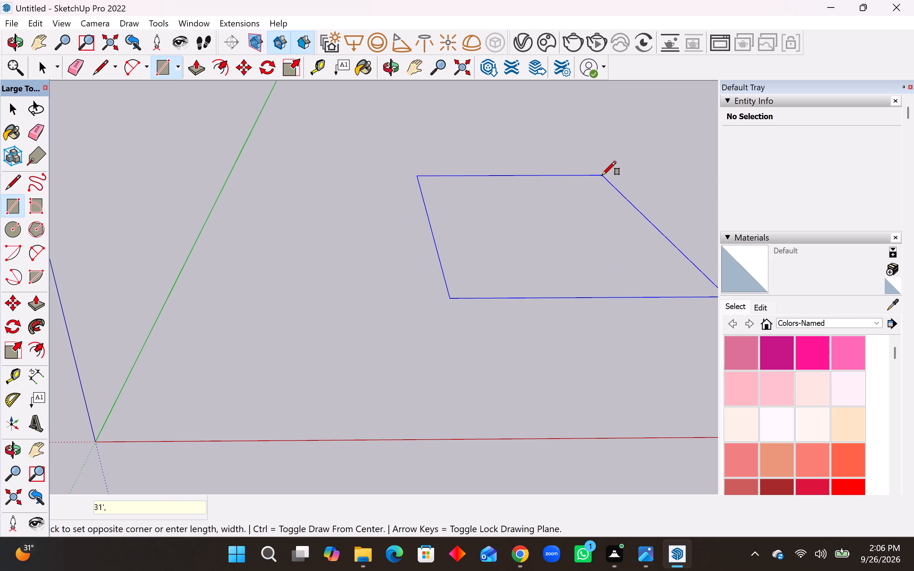
pyautogui.write("36'")
pyautogui.press('Return')
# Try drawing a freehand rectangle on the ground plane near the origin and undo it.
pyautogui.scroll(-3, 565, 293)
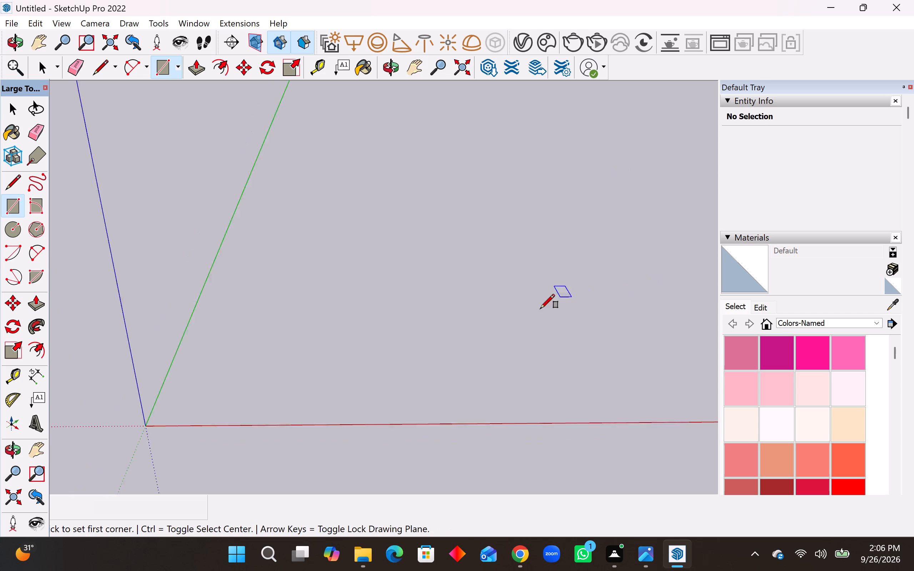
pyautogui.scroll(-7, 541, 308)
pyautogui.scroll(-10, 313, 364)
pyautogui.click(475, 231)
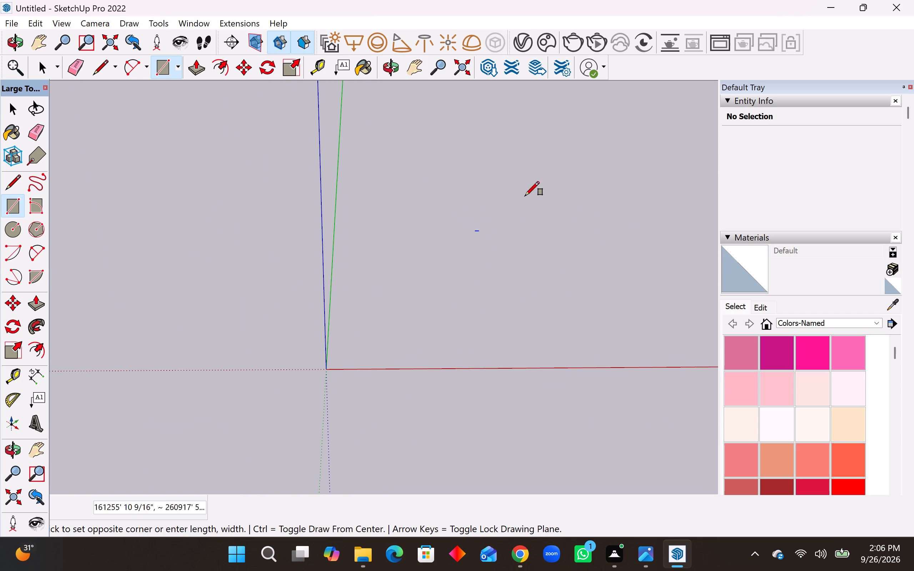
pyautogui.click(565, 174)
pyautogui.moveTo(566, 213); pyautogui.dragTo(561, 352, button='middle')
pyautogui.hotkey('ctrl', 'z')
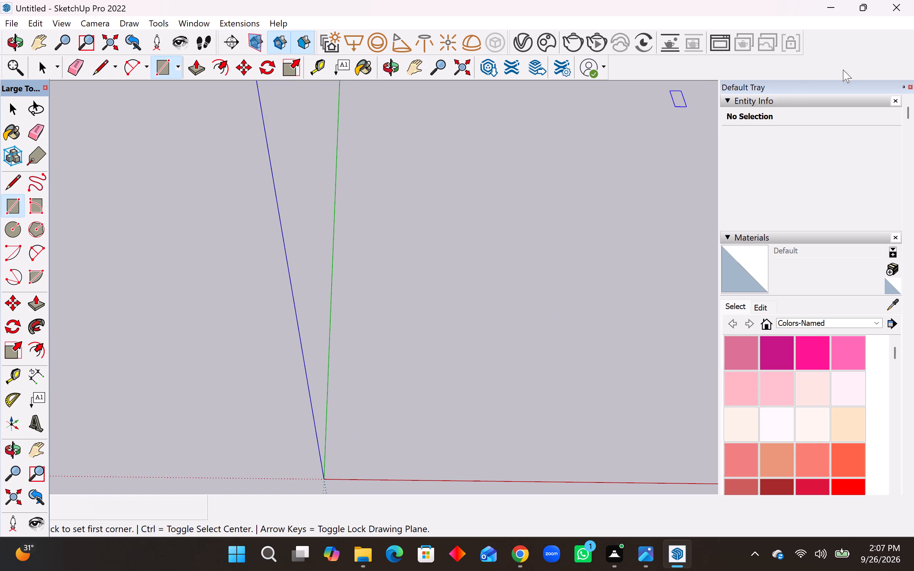
# Close the untitled SketchUp model.
pyautogui.click(899, 12)
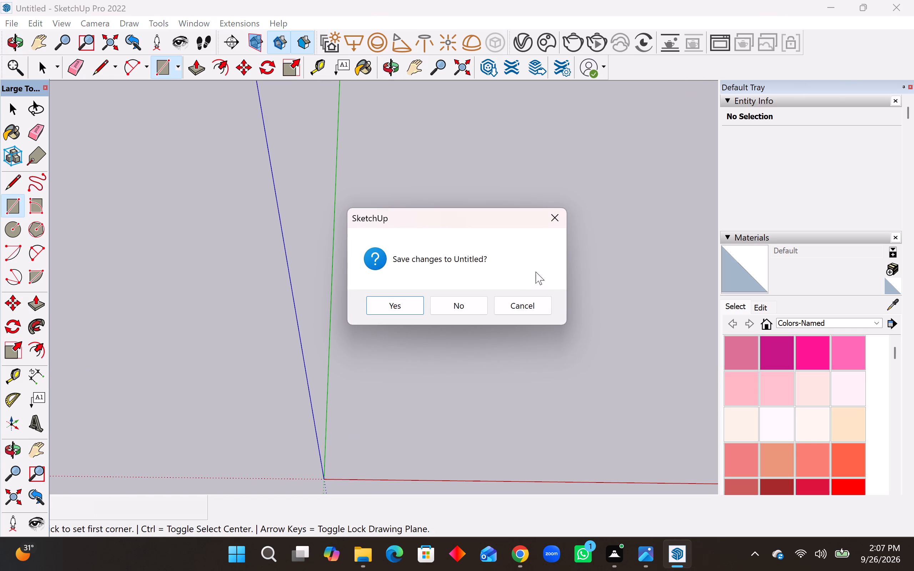
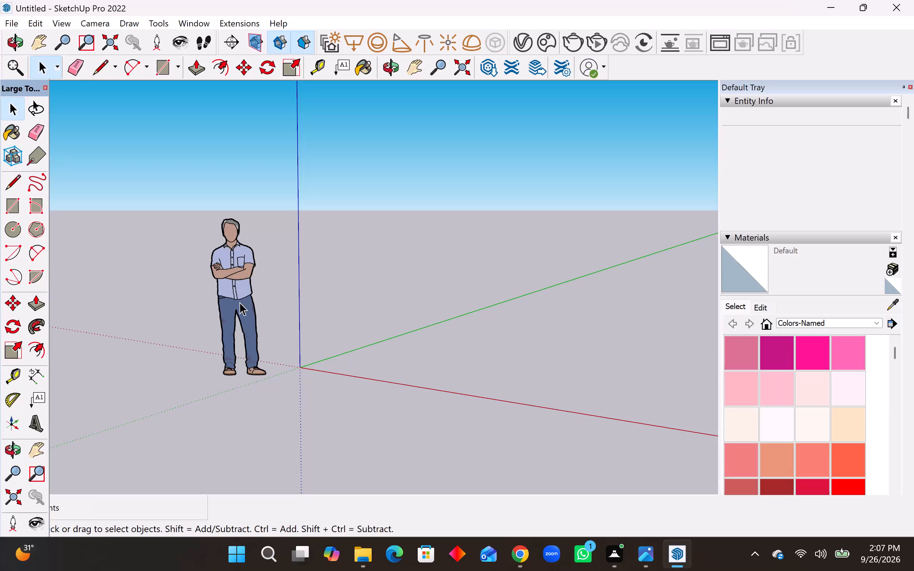
# Delete the default human figure from the new model.
pyautogui.click(236, 300)
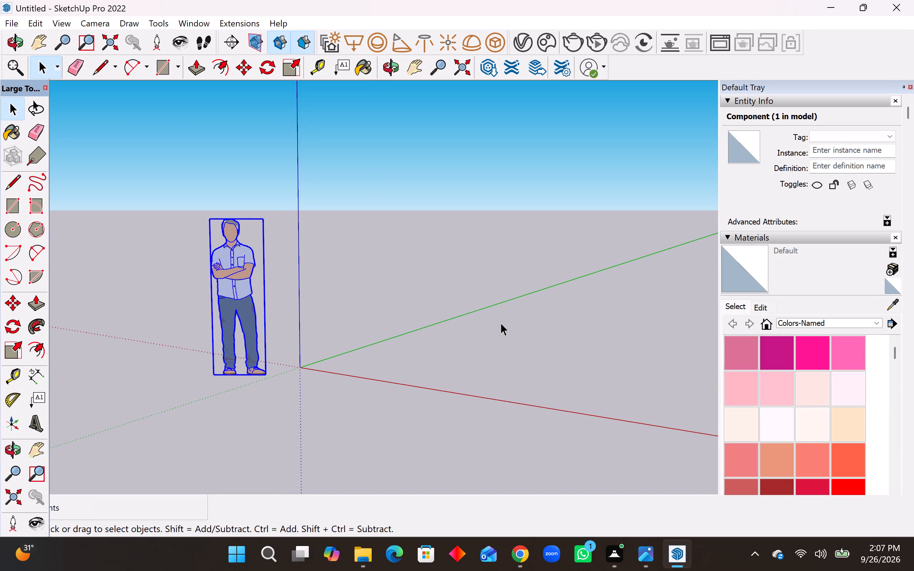
pyautogui.press('Delete')
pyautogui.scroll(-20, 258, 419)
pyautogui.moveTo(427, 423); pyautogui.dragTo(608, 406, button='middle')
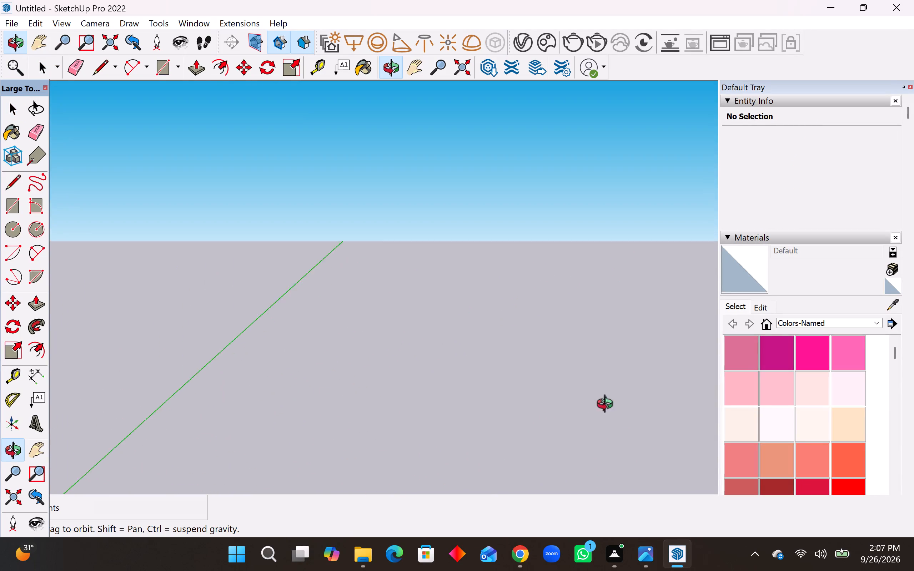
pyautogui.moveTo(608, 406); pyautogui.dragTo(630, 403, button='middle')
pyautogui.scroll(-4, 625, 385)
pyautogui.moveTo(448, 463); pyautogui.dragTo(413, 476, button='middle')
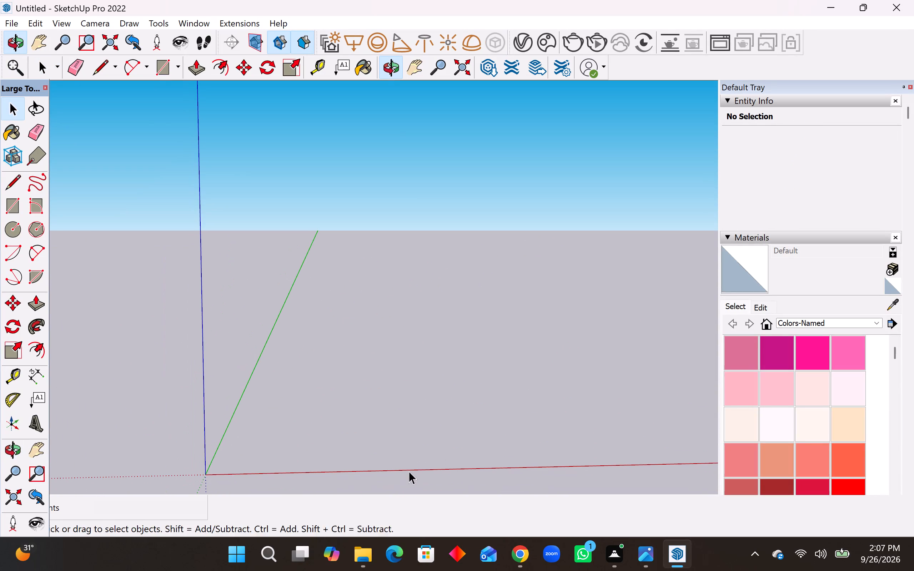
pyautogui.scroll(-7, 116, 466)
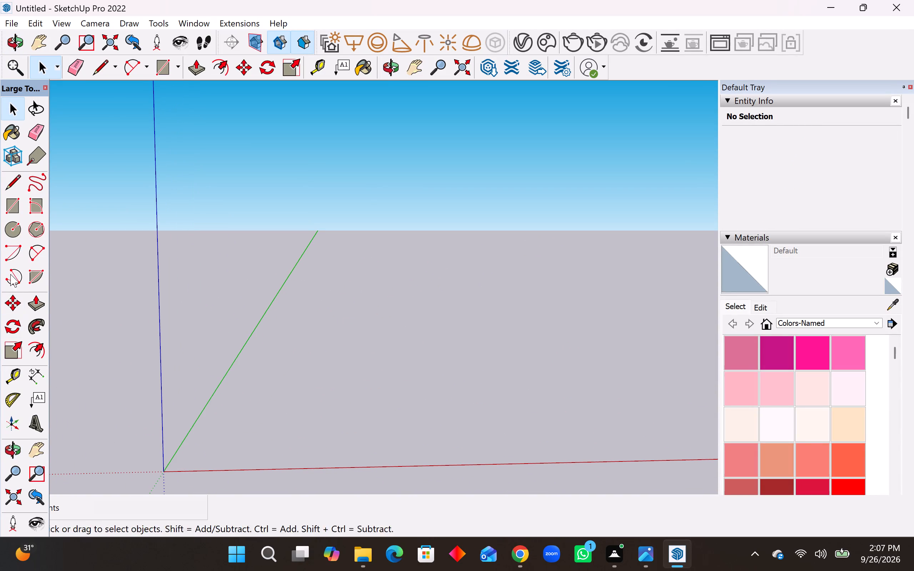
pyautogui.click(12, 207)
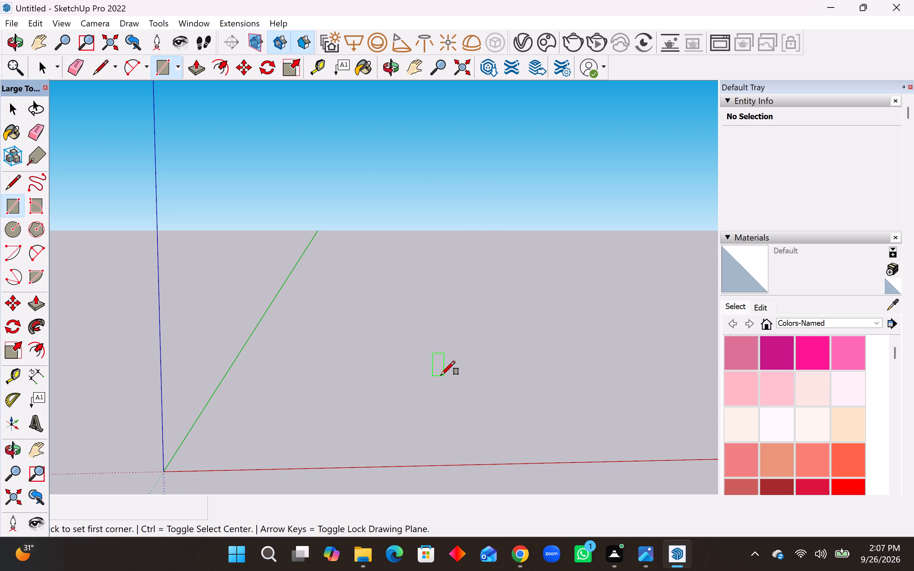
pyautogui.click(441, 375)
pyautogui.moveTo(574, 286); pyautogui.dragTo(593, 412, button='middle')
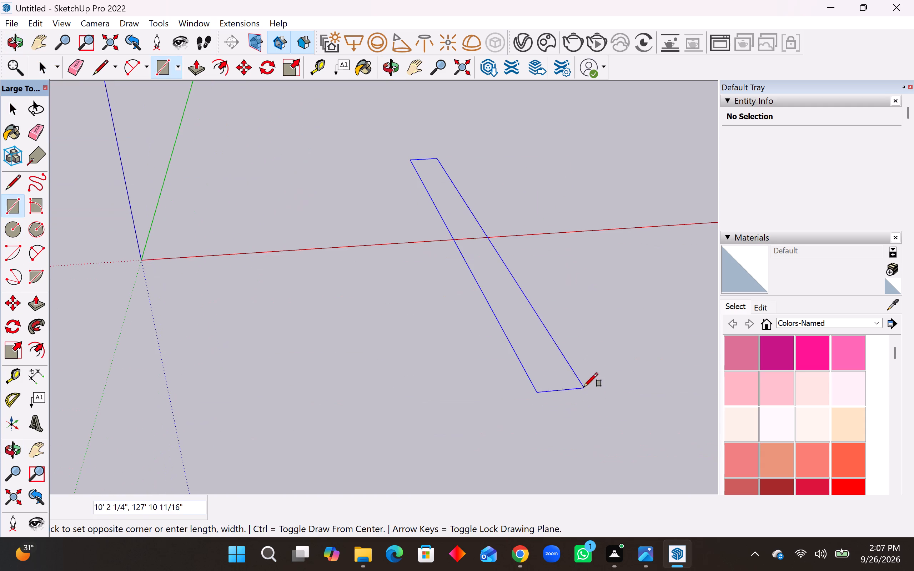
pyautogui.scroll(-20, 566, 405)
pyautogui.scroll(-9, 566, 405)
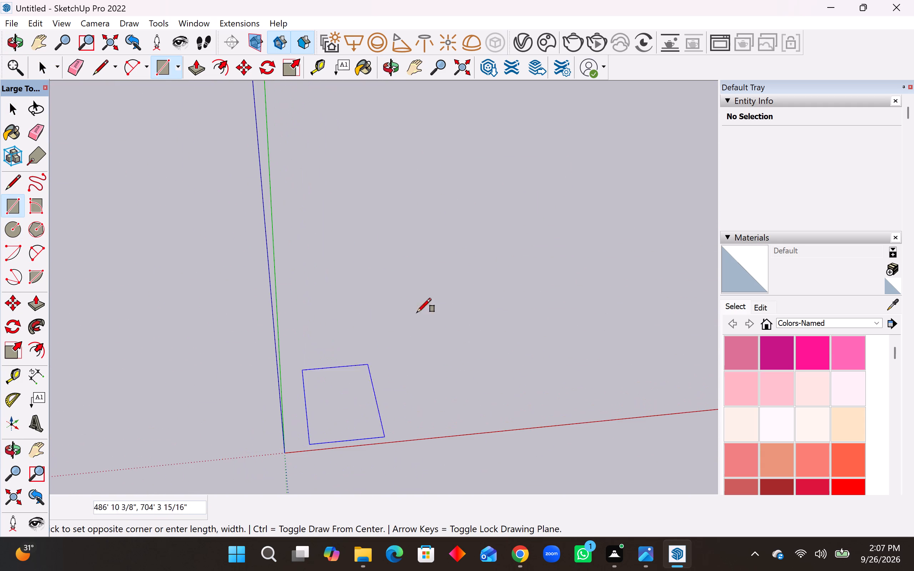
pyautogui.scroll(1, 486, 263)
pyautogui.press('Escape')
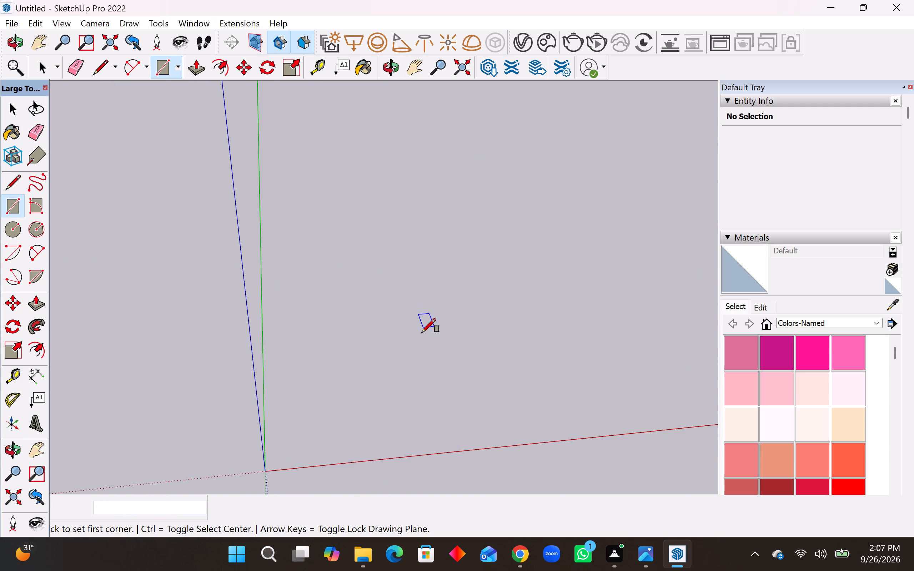
# Draw a 31' by 36' rectangle on the ground plane in the empty model.
pyautogui.click(422, 333)
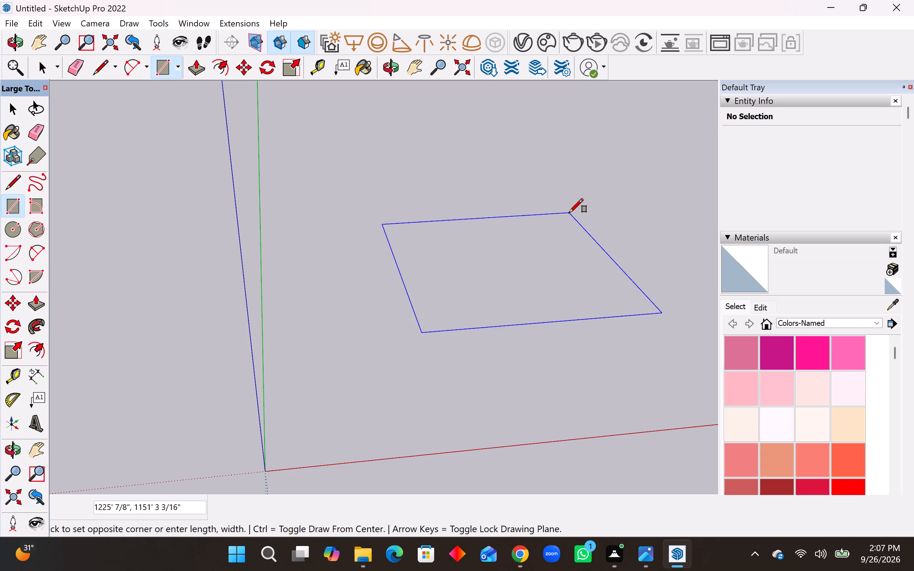
pyautogui.write("31',")
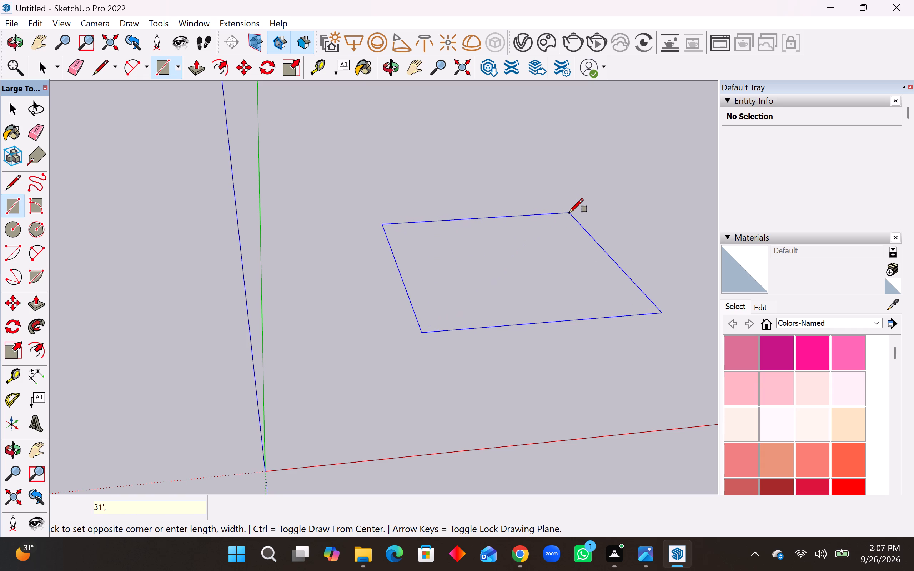
pyautogui.write('36')
pyautogui.press("'")
pyautogui.press('Return')
# Push/Pull the rectangle's face up 6" to form the base slab.
pyautogui.scroll(5, 439, 359)
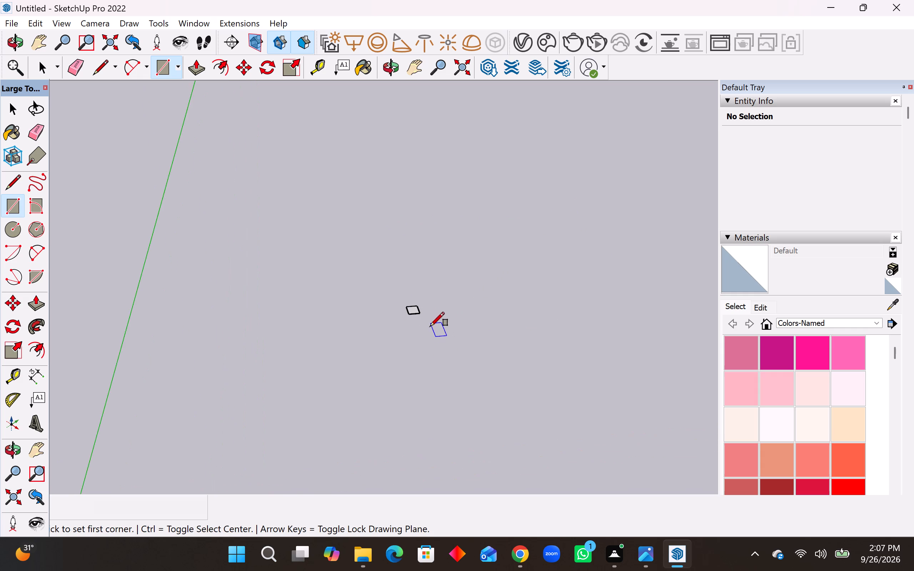
pyautogui.scroll(11, 430, 326)
pyautogui.moveTo(415, 307); pyautogui.dragTo(403, 396, button='middle')
pyautogui.scroll(11, 393, 296)
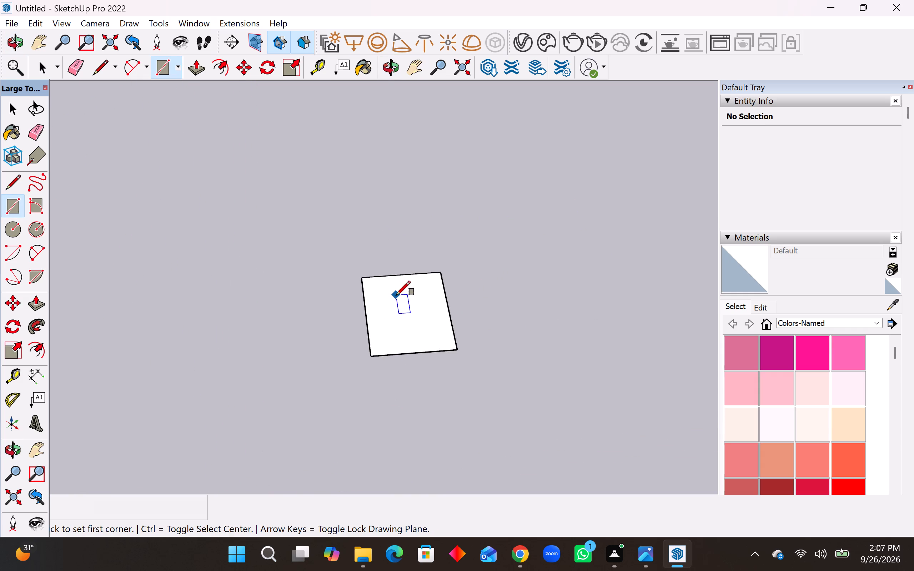
pyautogui.scroll(4, 396, 295)
pyautogui.moveTo(421, 311); pyautogui.dragTo(407, 404, button='middle')
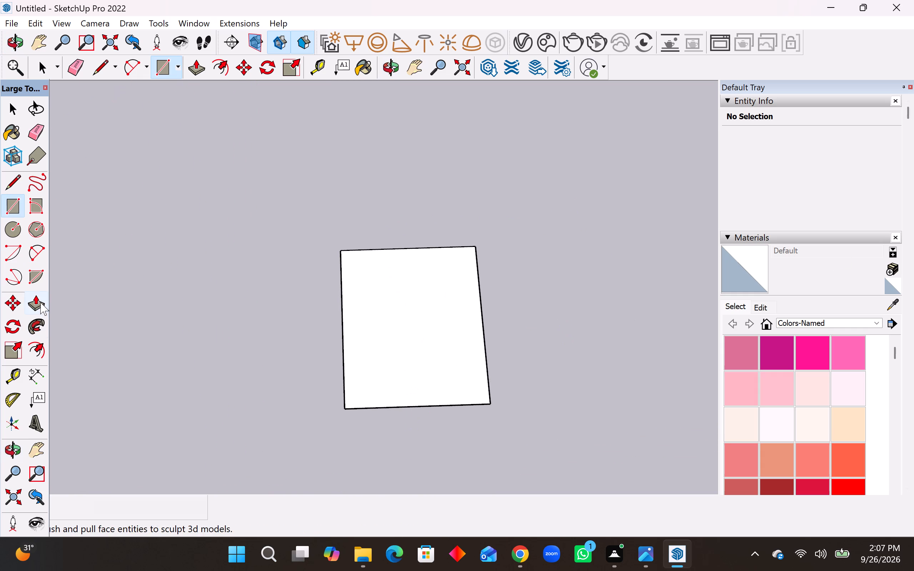
pyautogui.click(40, 302)
pyautogui.click(402, 278)
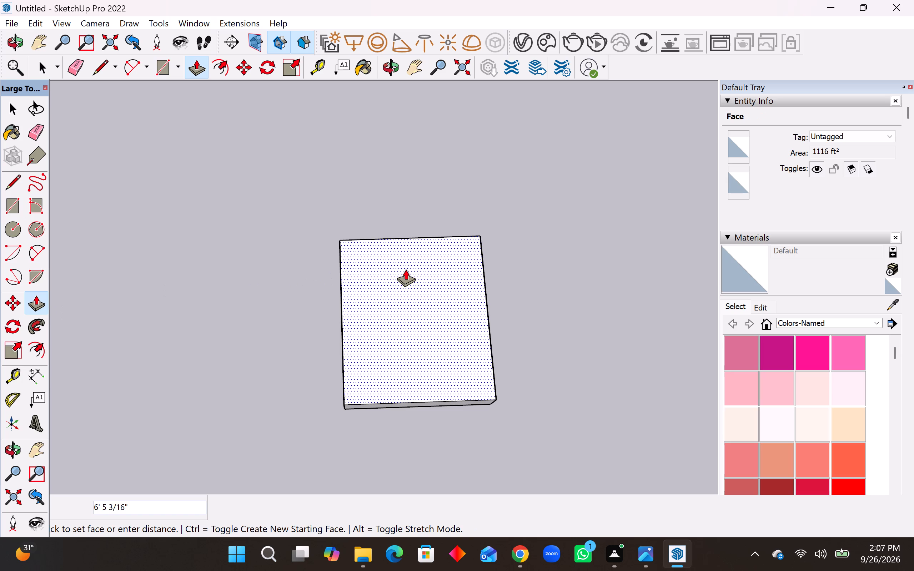
pyautogui.write('6"')
pyautogui.press('Return')
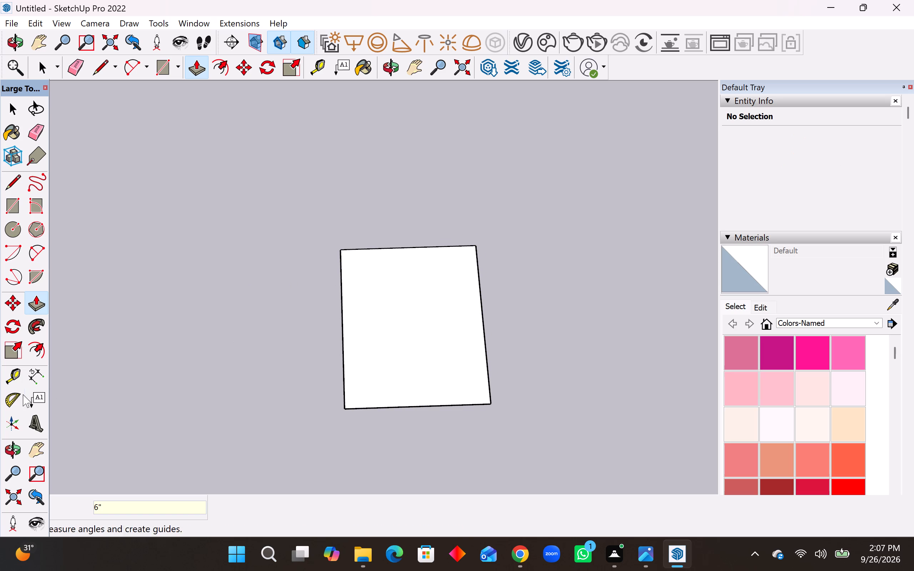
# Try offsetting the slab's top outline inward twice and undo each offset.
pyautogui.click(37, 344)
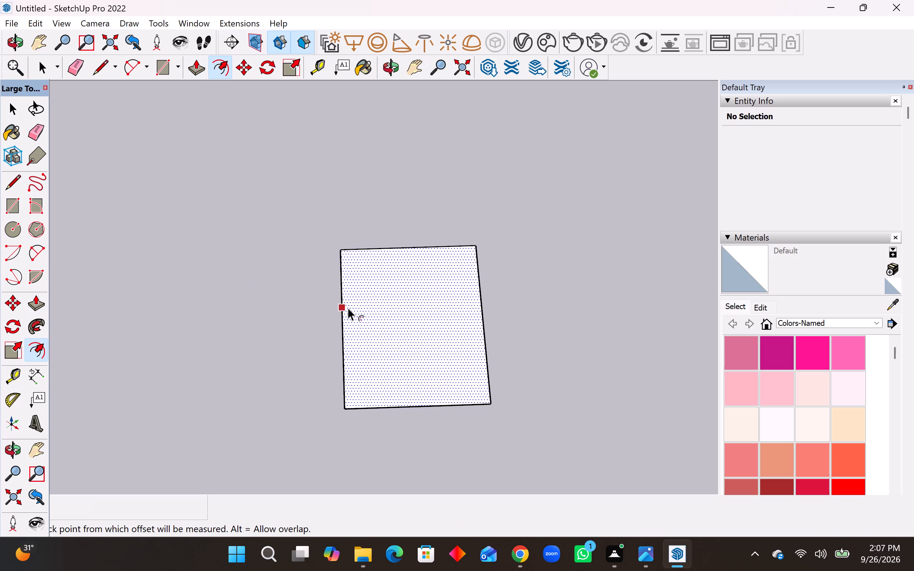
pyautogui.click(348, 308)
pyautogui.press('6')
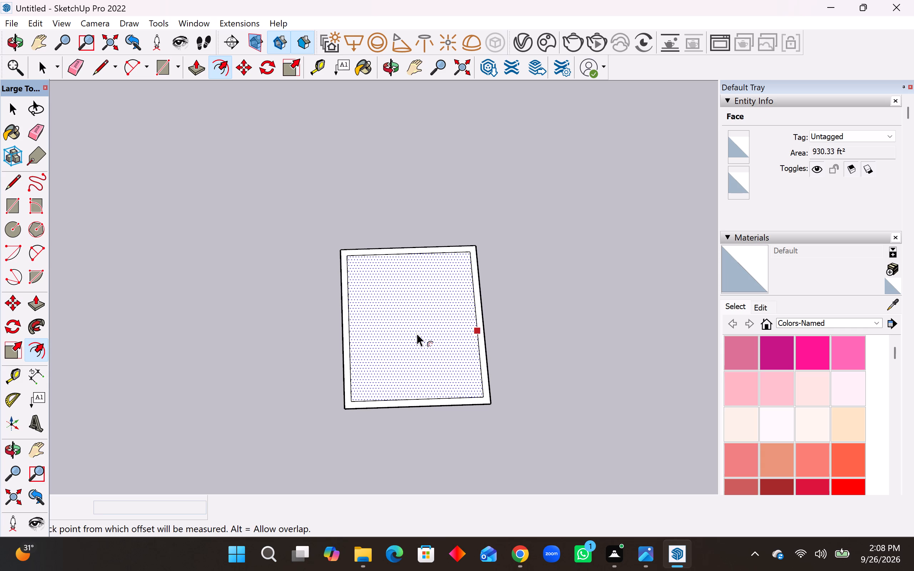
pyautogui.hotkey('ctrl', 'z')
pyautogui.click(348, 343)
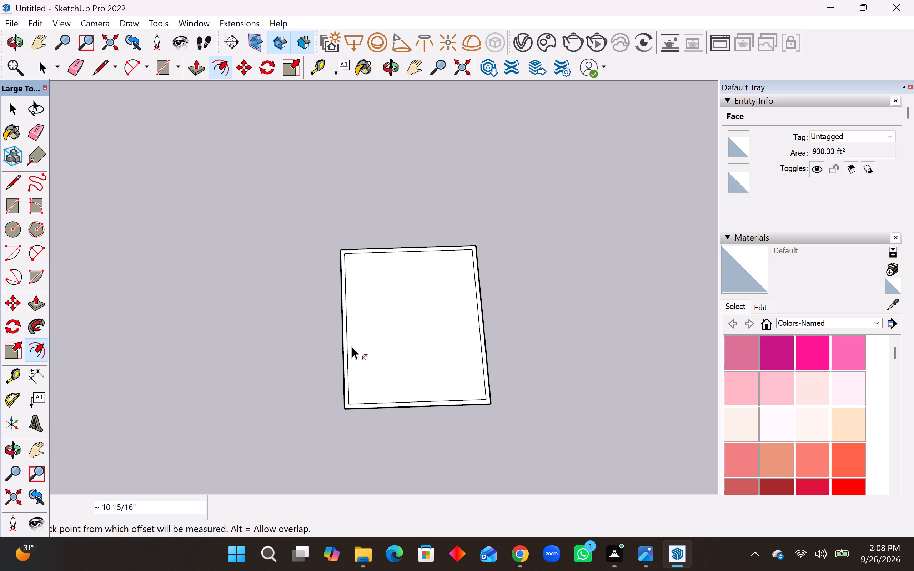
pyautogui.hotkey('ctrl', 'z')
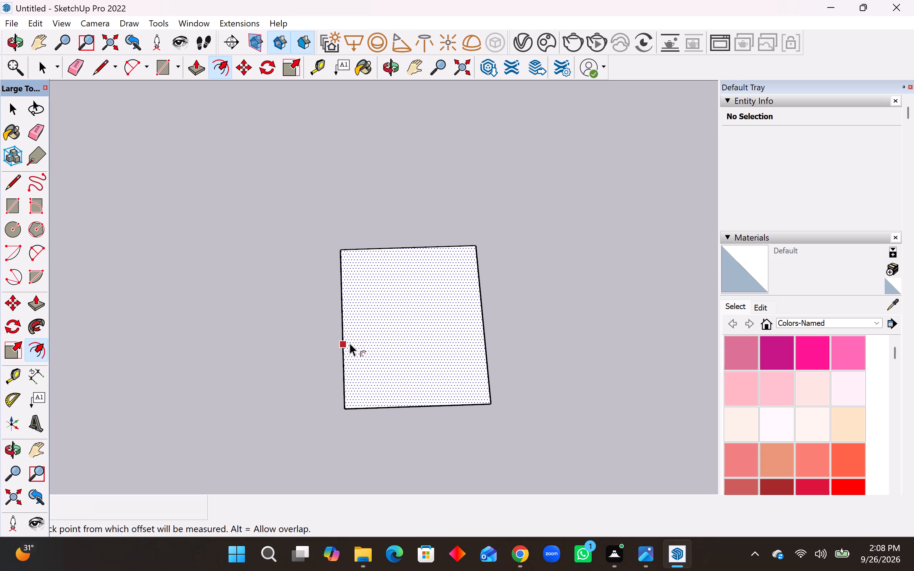
# Offset the slab's top outline inward by 9" to mark the outer wall thickness.
pyautogui.click(349, 339)
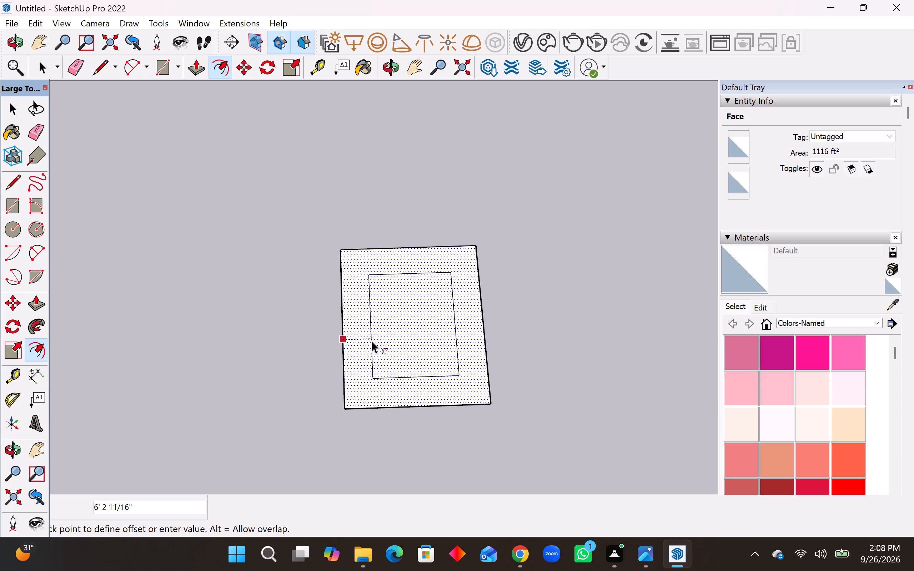
pyautogui.press('9')
pyautogui.press("'")
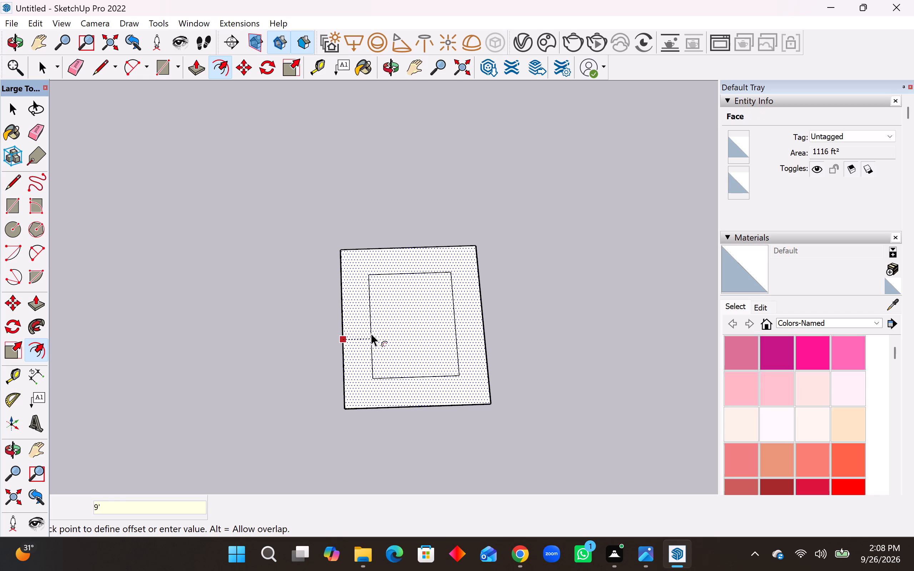
pyautogui.press('BackSpace')
pyautogui.hotkey('shift', '"')
pyautogui.press('Return')
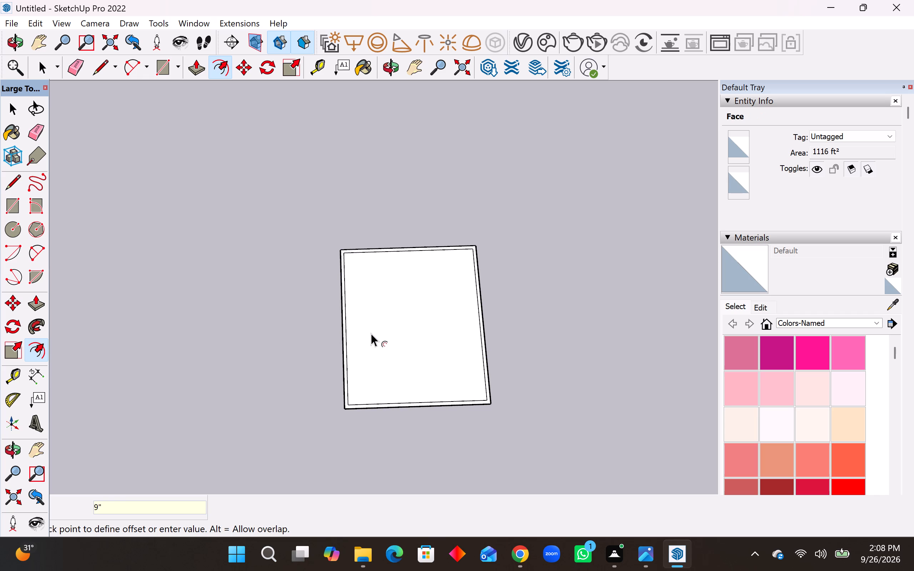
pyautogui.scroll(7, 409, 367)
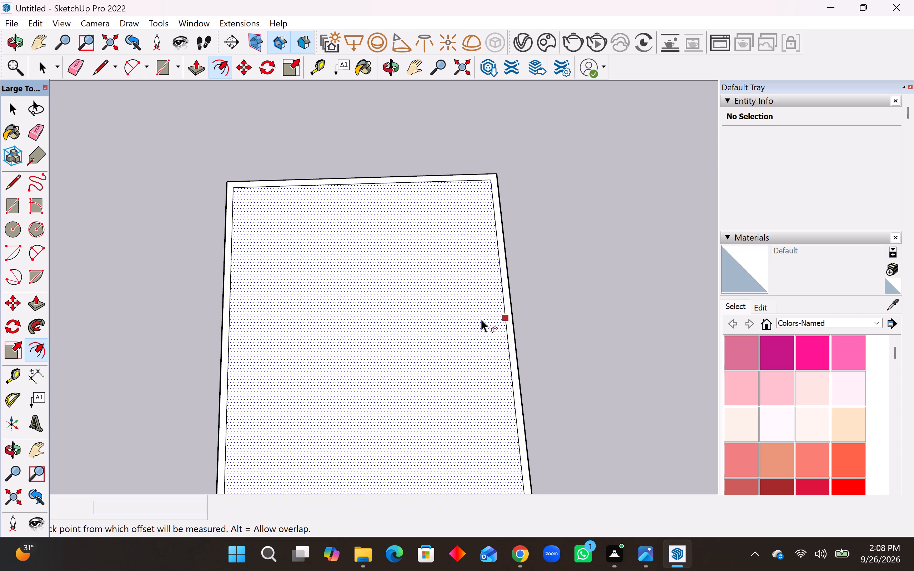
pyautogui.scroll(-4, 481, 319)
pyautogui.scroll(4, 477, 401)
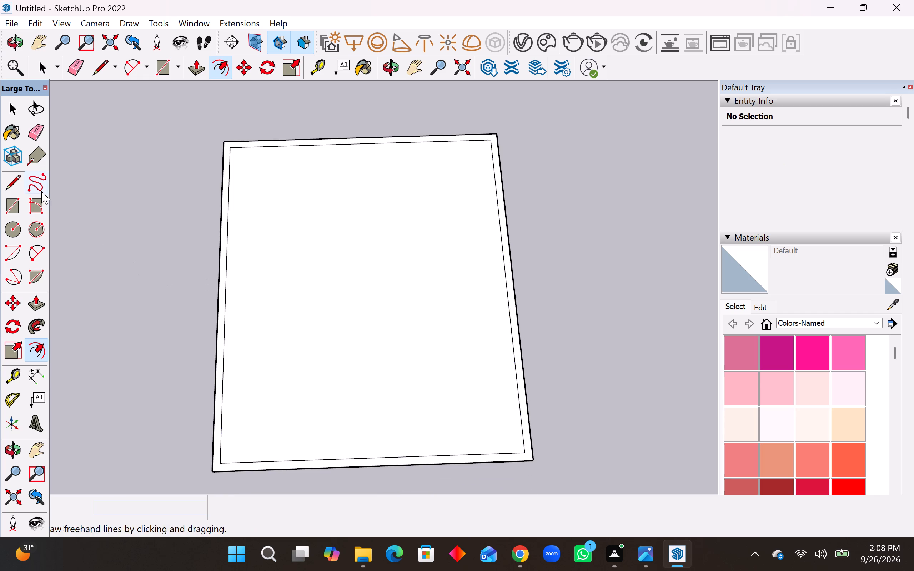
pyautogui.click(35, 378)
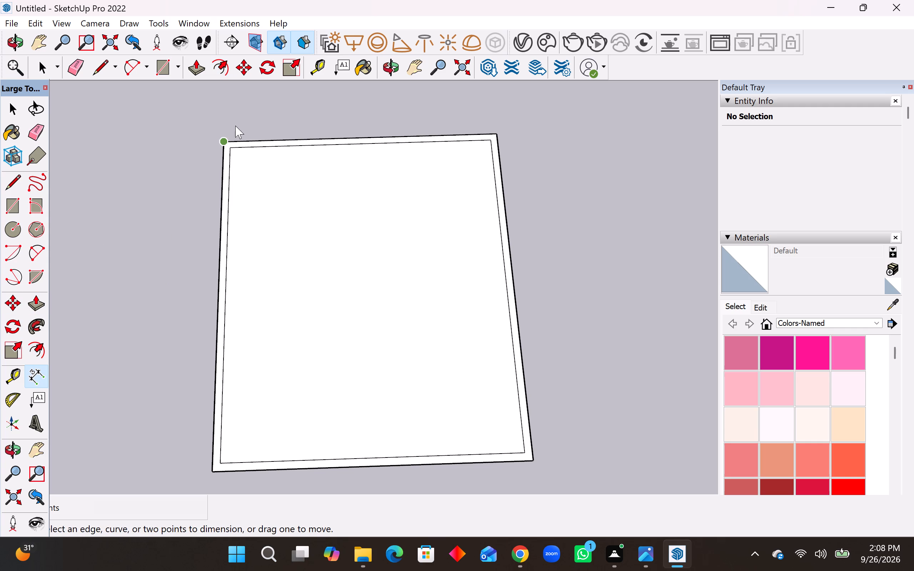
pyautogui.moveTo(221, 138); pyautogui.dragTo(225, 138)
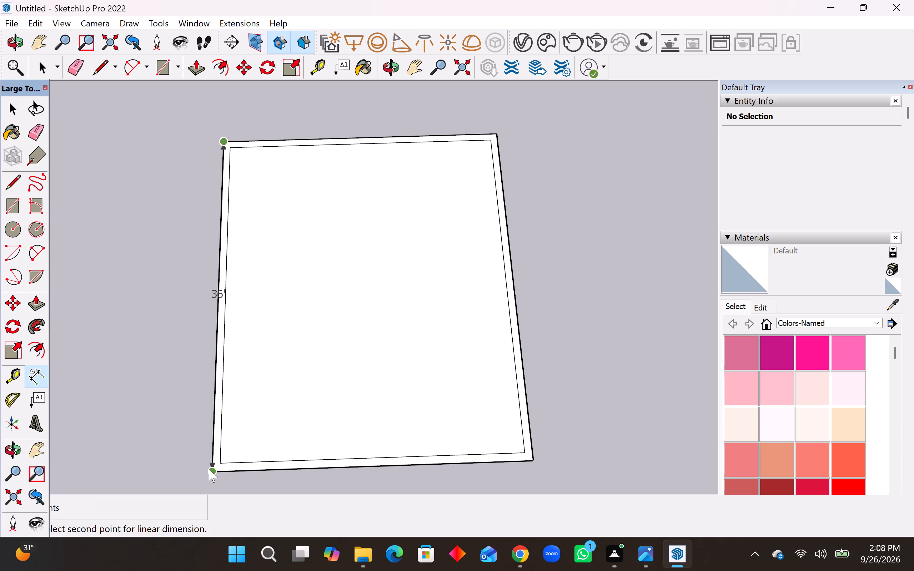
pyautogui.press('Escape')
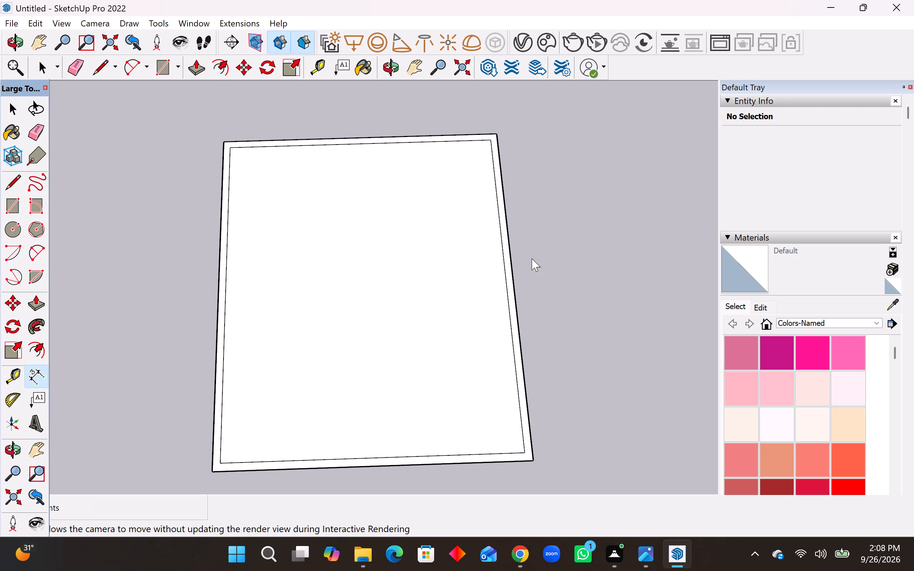
# Place a guide line 12'6" into the floor, parallel to the inner wall outline on the slab's far short side.
pyautogui.moveTo(429, 304); pyautogui.dragTo(426, 326, button='middle')
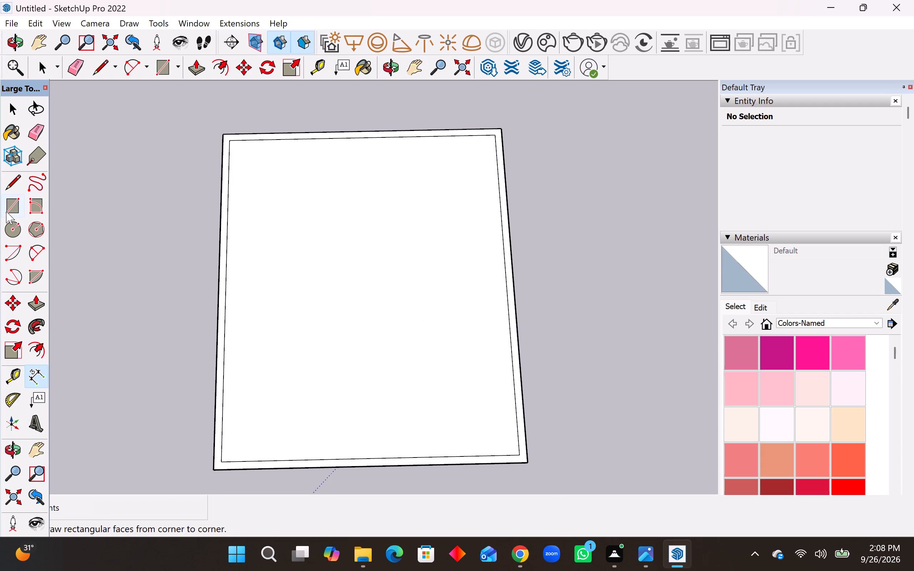
pyautogui.click(10, 379)
pyautogui.click(377, 141)
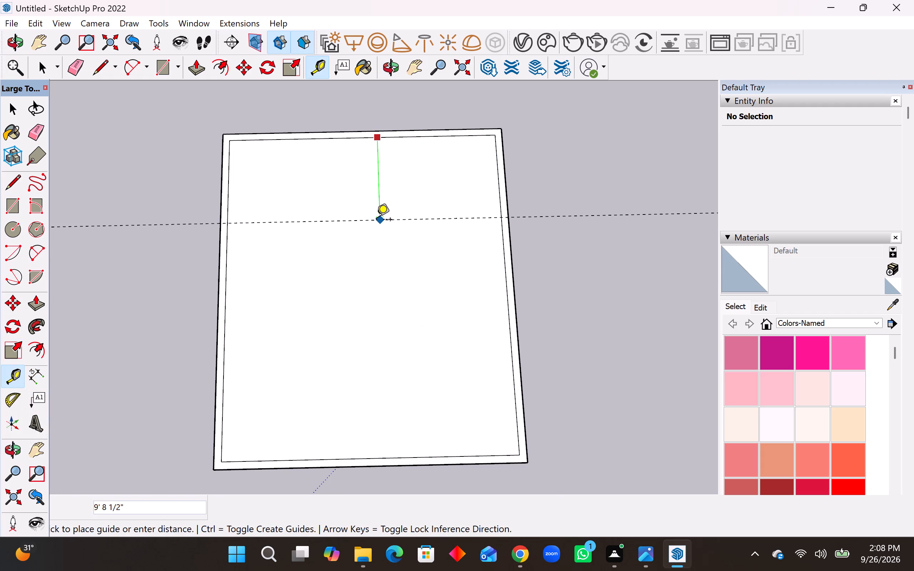
pyautogui.write("12'")
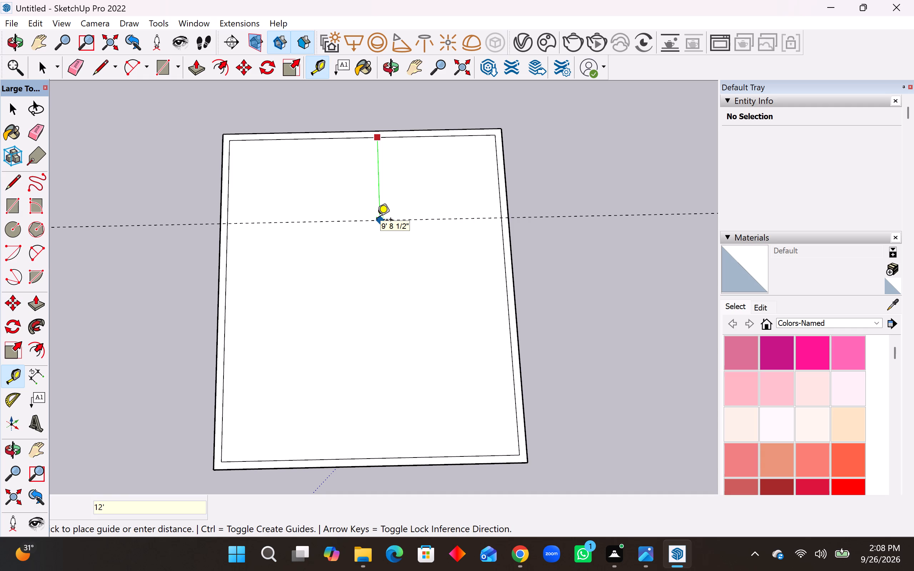
pyautogui.write('6"')
pyautogui.press('Return')
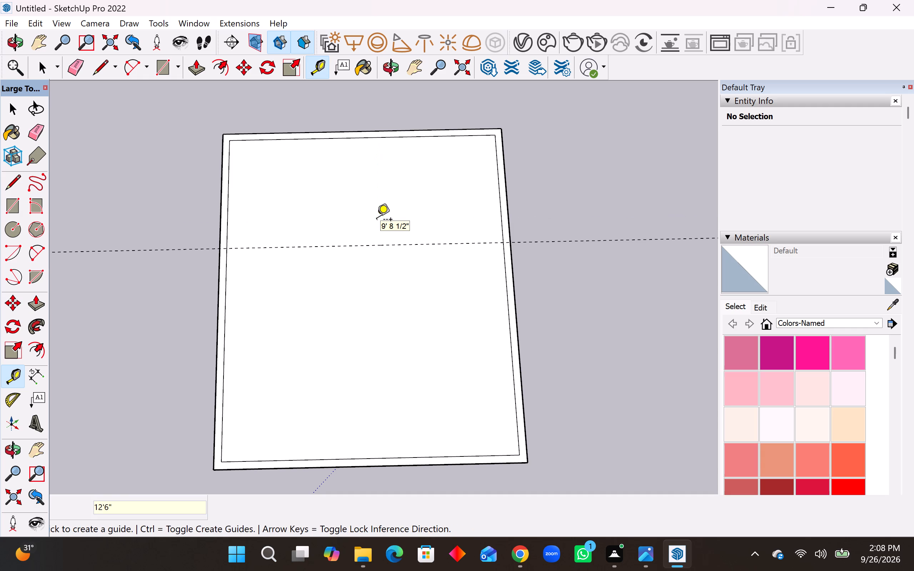
# Place a parallel guide line 6" beyond the 12'6" guide to mark the cross wall's thickness.
pyautogui.click(378, 246)
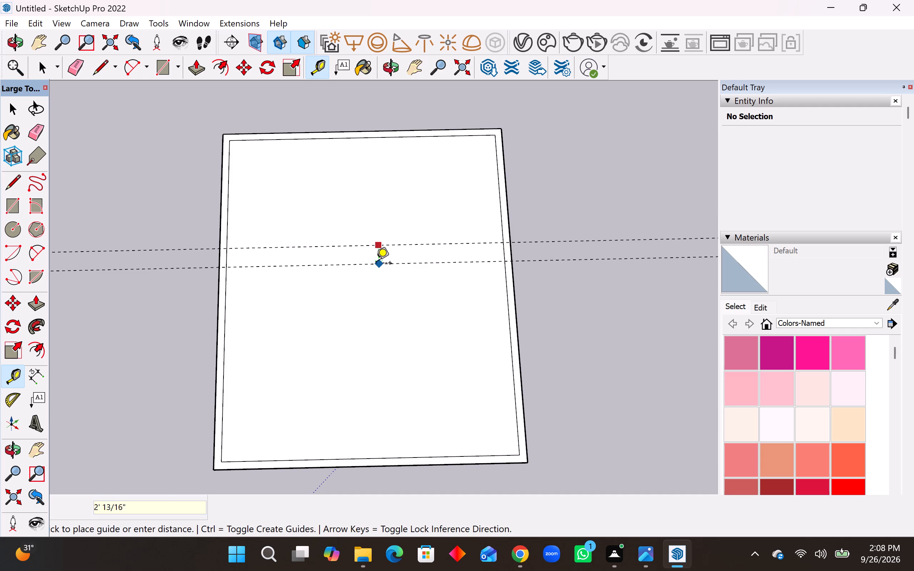
pyautogui.write('6"')
pyautogui.press('Return')
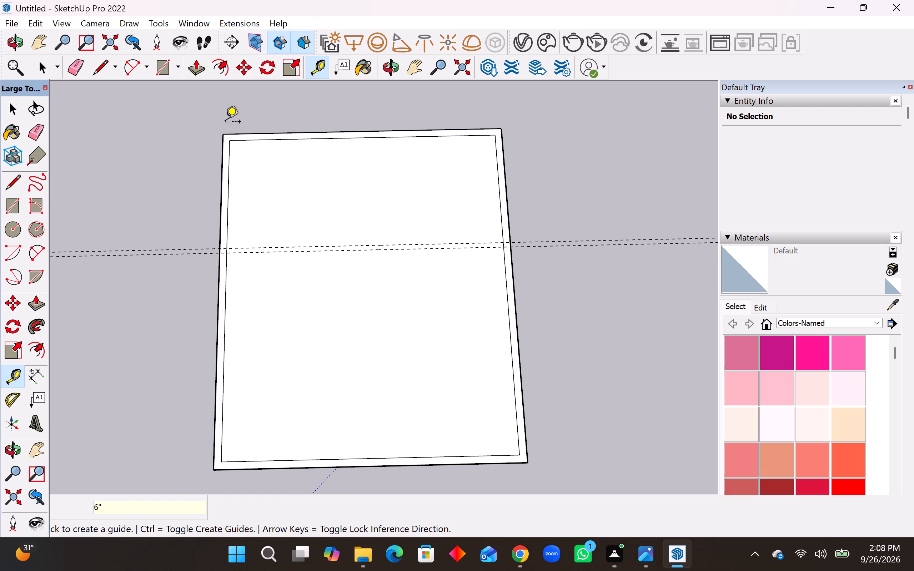
# Place guides parallel to the left long inner wall outline, one 12' into the floor and another 6" beyond it.
pyautogui.click(231, 207)
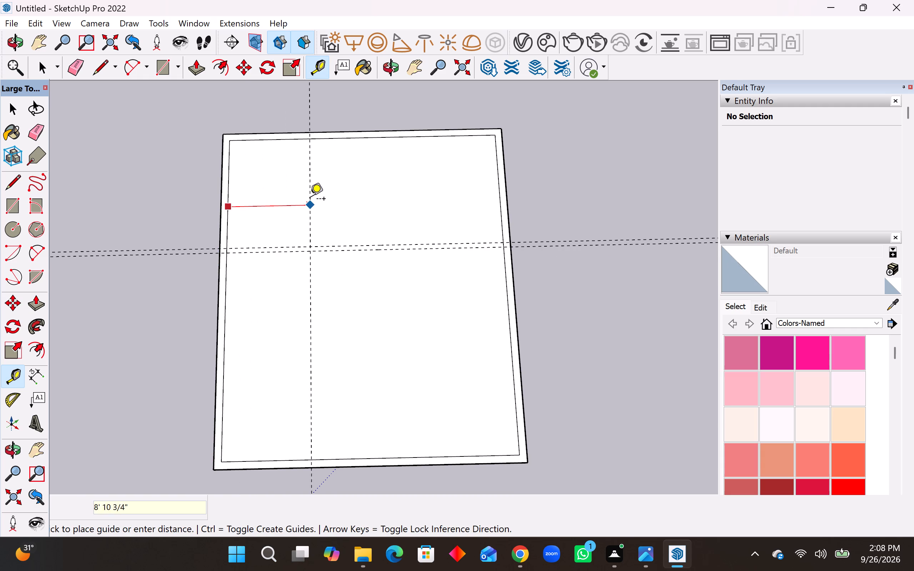
pyautogui.write("12'")
pyautogui.press('Return')
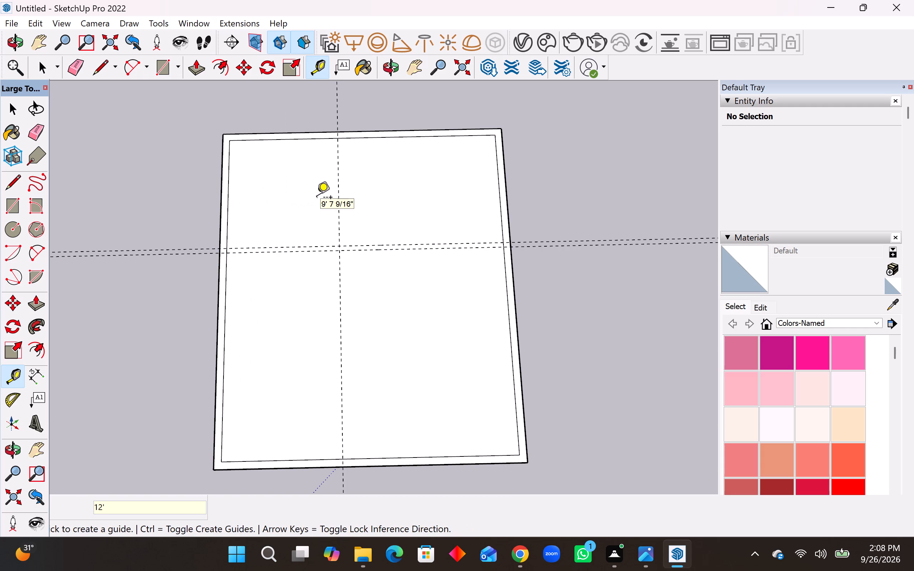
pyautogui.click(338, 188)
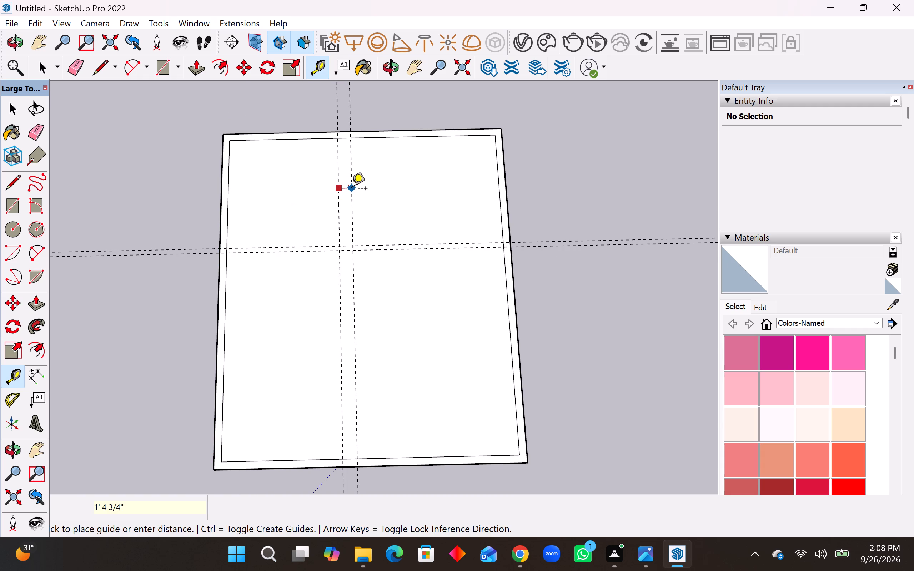
pyautogui.write('6"')
pyautogui.press('Return')
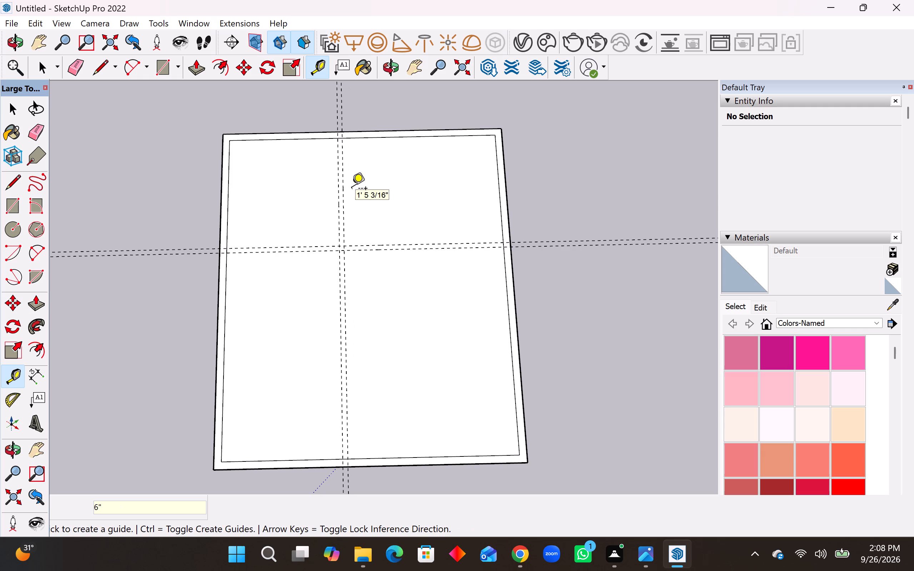
# Place guides parallel to the right long inner wall outline, one 12' into the floor and another 6" beyond it.
pyautogui.click(498, 186)
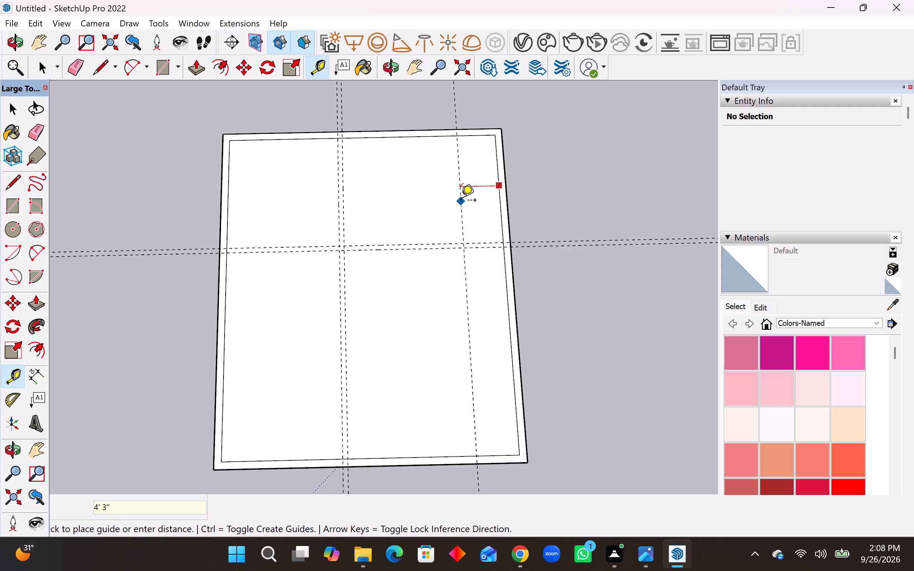
pyautogui.write("12'")
pyautogui.press('Return')
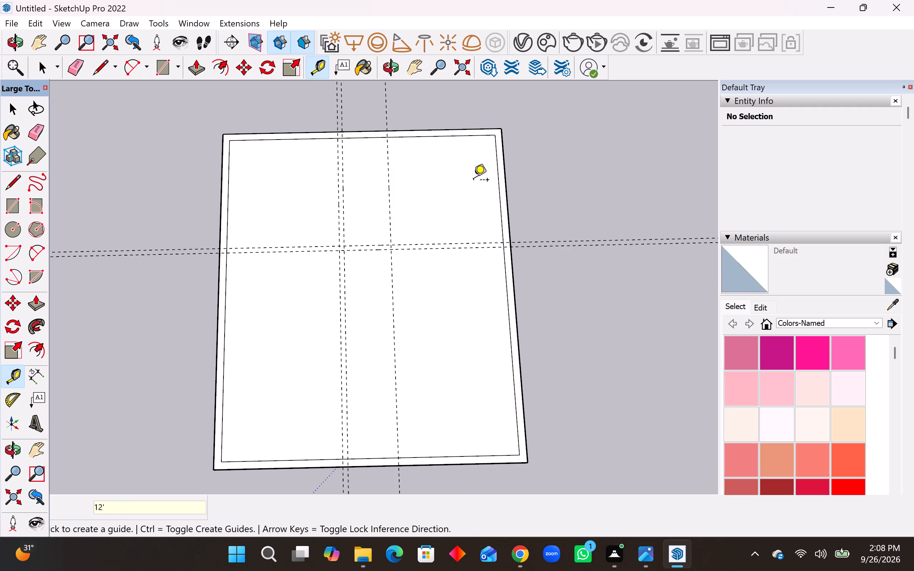
pyautogui.click(392, 217)
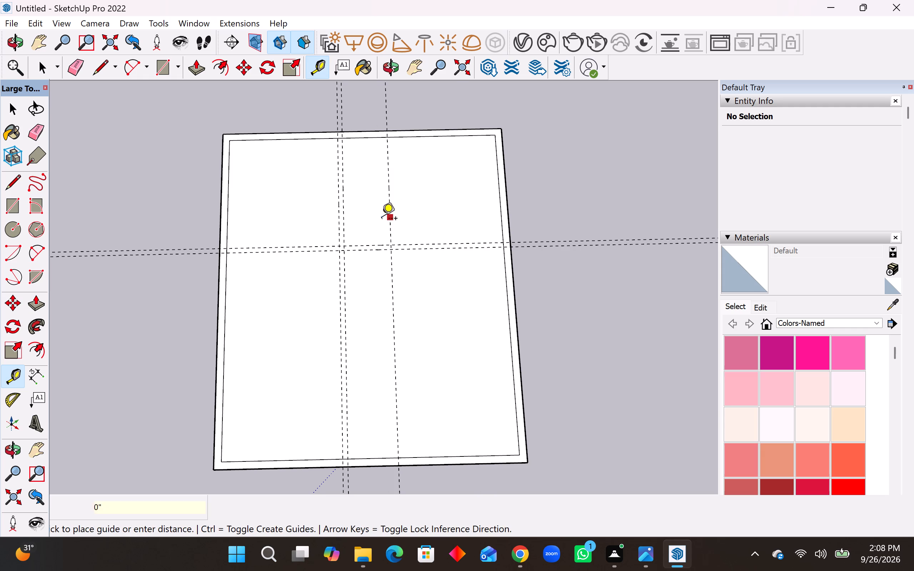
pyautogui.press('6')
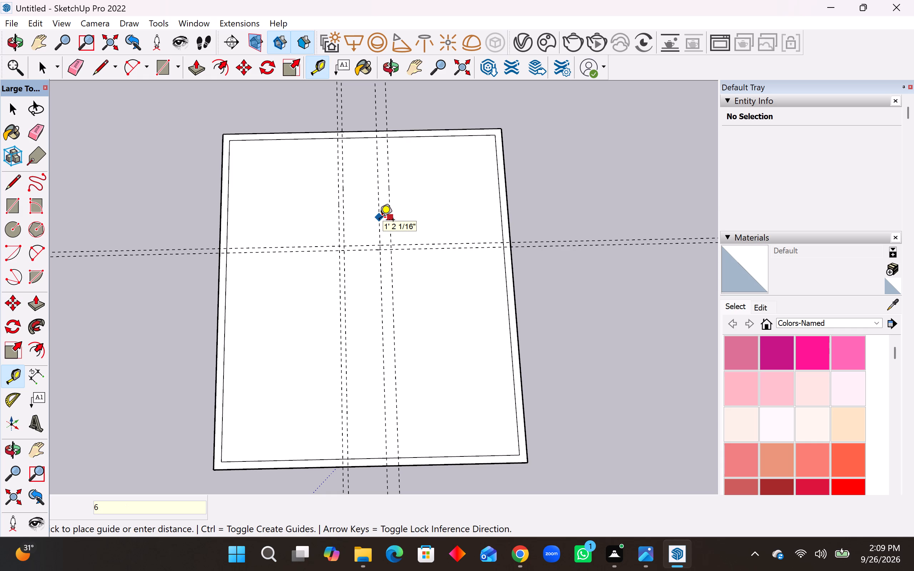
pyautogui.hotkey('shift', '"')
pyautogui.press('Return')
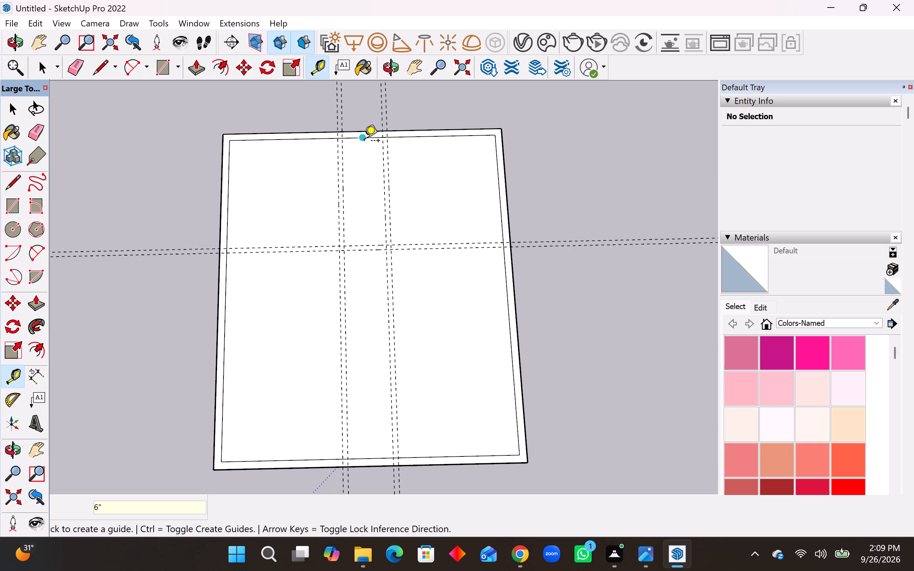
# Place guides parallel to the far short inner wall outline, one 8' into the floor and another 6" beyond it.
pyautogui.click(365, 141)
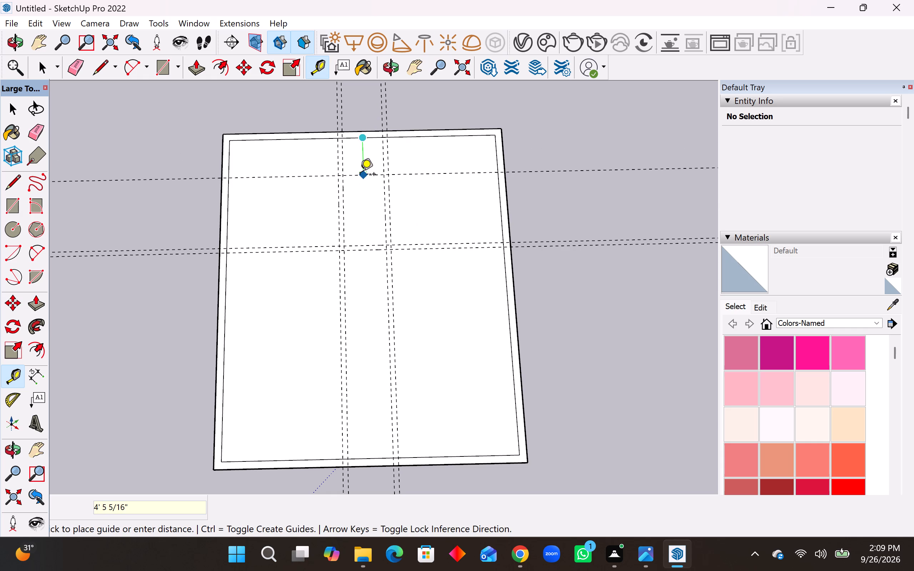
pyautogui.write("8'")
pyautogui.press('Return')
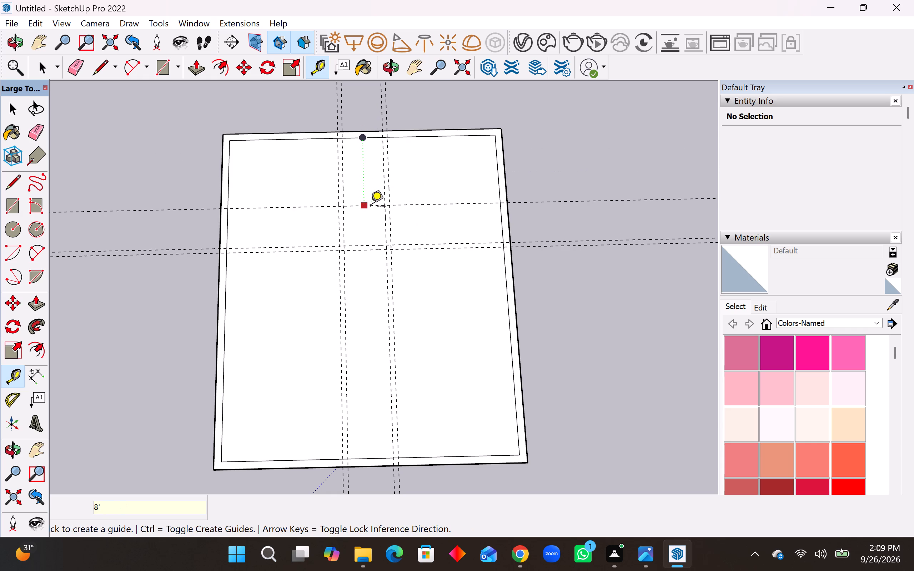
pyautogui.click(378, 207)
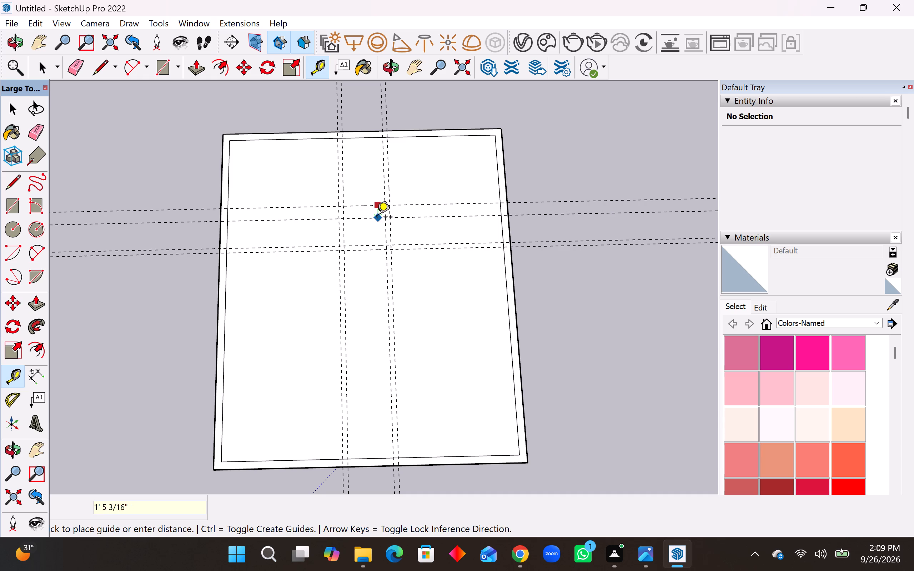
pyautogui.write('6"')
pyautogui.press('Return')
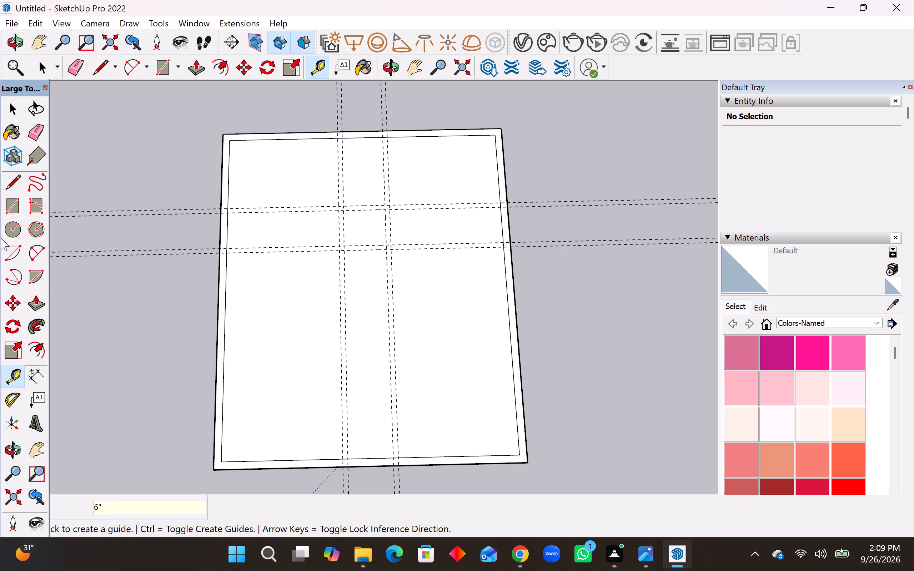
# Draw 13' by 12'6" and 12'6" by 12' rectangles from the far-left inner corner to the guide intersections, outlining the room's walls.
pyautogui.click(10, 202)
pyautogui.click(228, 143)
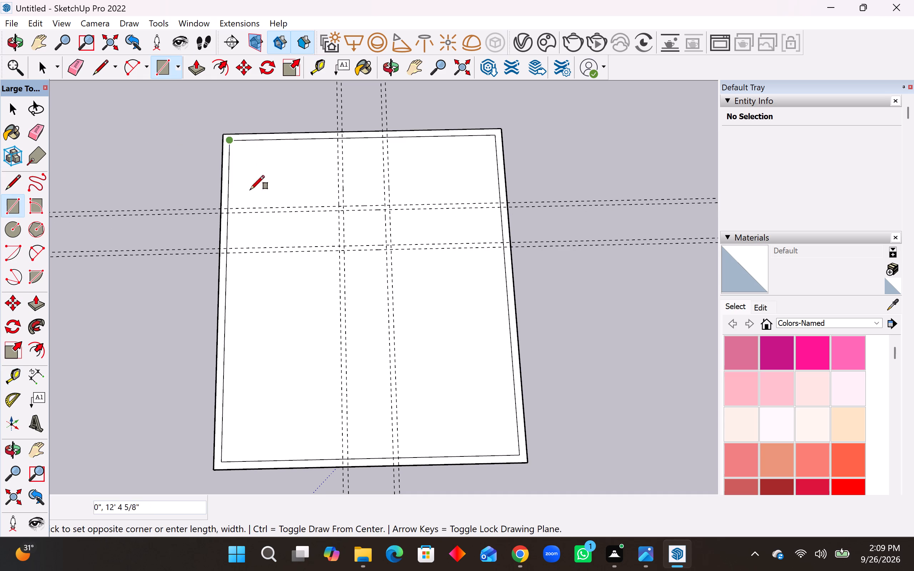
pyautogui.click(345, 249)
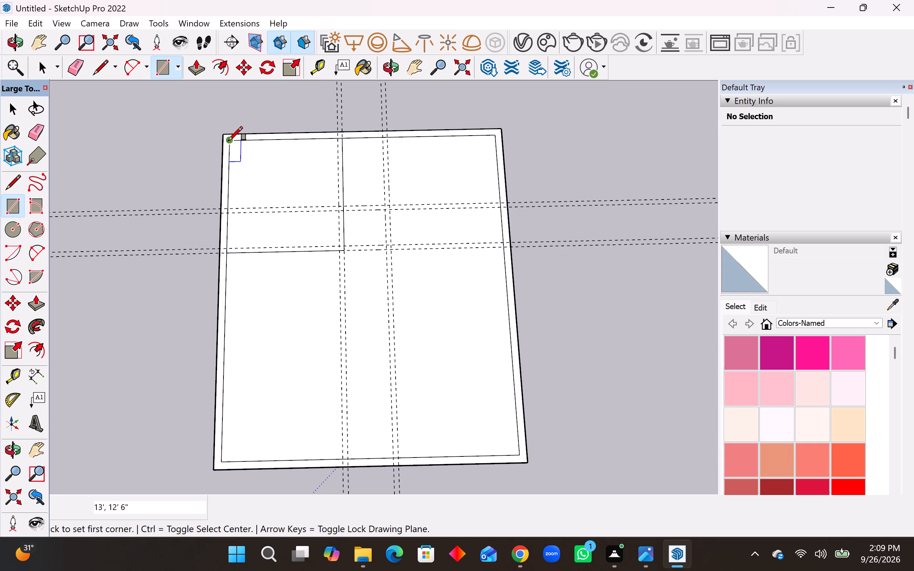
pyautogui.click(228, 140)
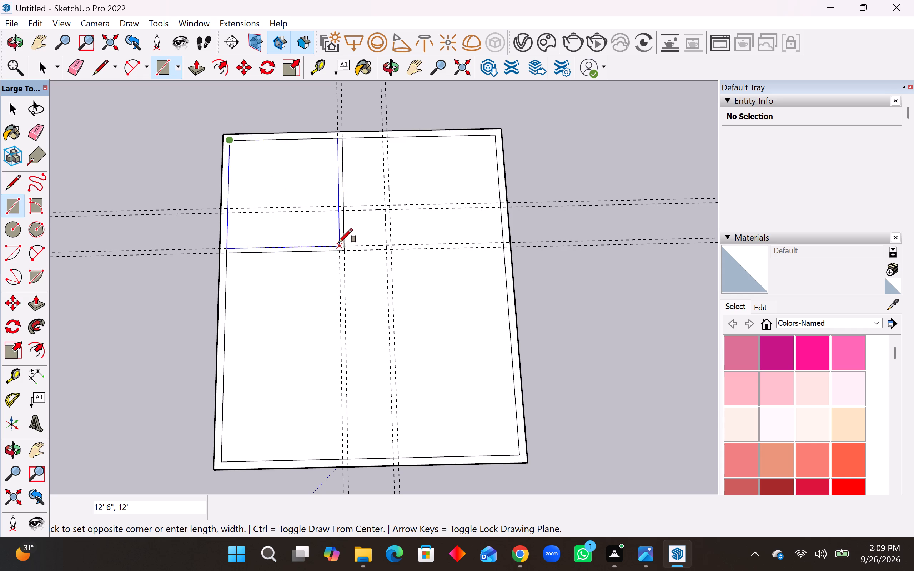
pyautogui.click(338, 243)
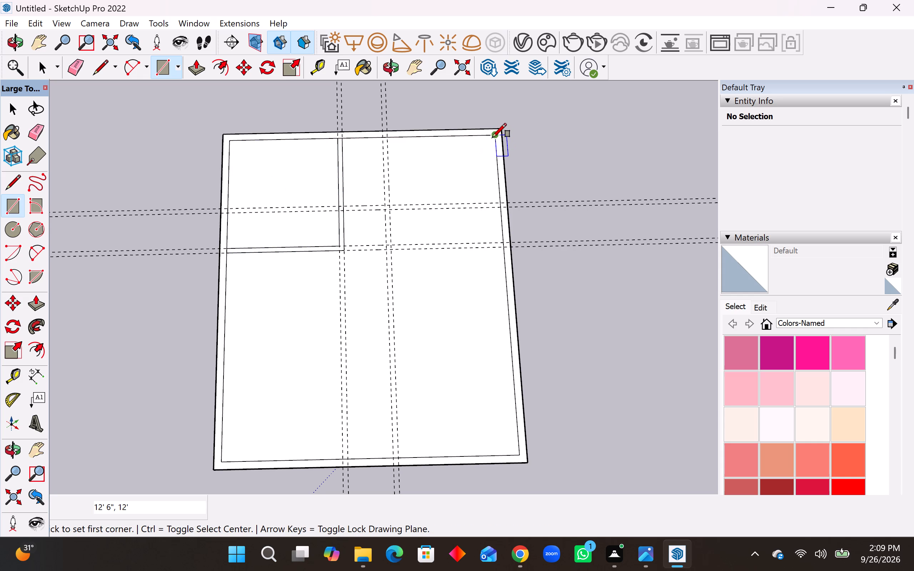
# Draw two nested rectangles from the far-right inner corner to the outer and inner guide intersections, the inner one 12'6" by 12'.
pyautogui.click(492, 138)
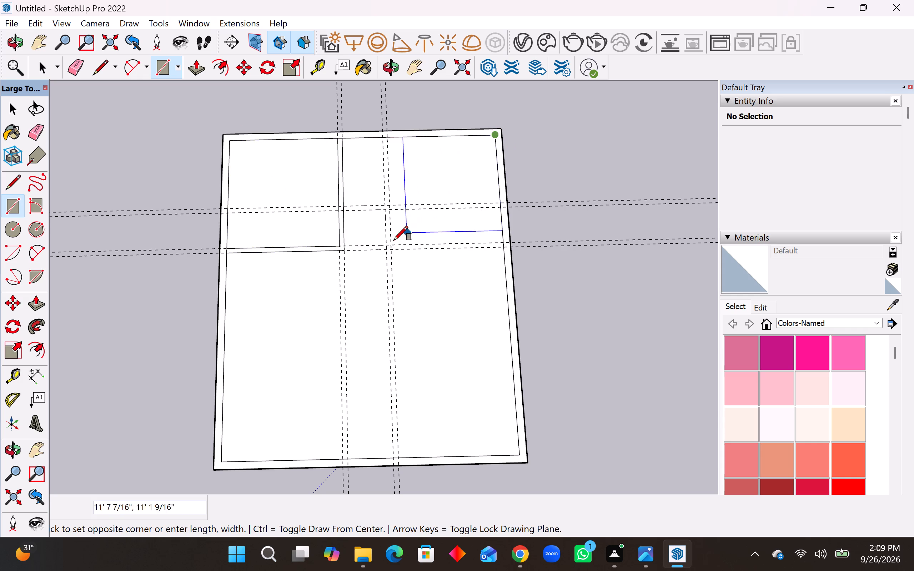
pyautogui.click(384, 249)
pyautogui.click(493, 135)
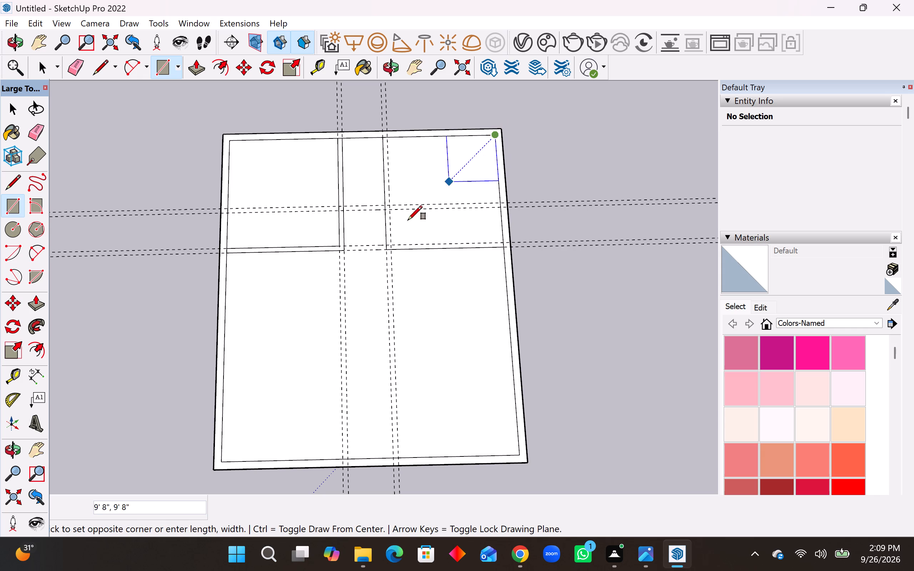
pyautogui.click(392, 243)
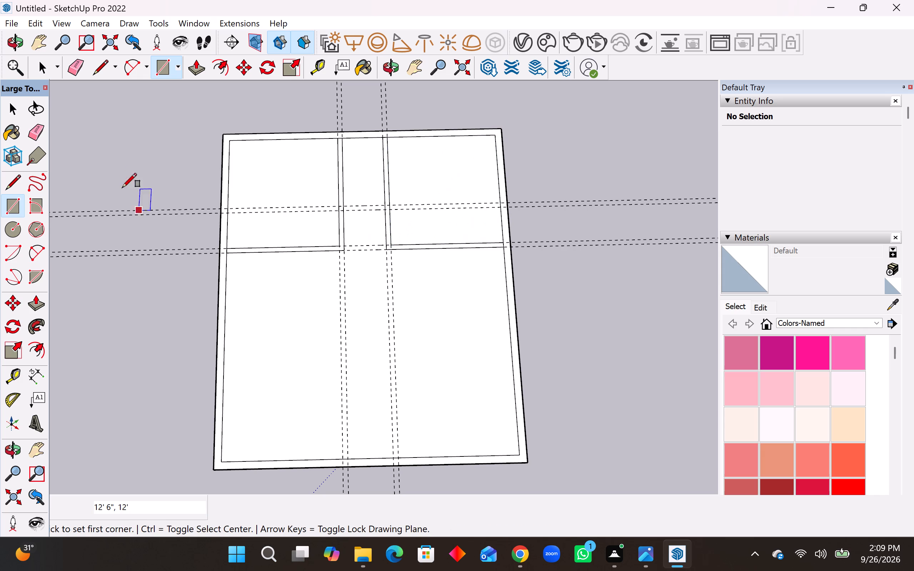
# Check the far-right room's width along the far inner wall with the Dimension tool, without placing a dimension.
pyautogui.click(29, 375)
pyautogui.scroll(3, 433, 112)
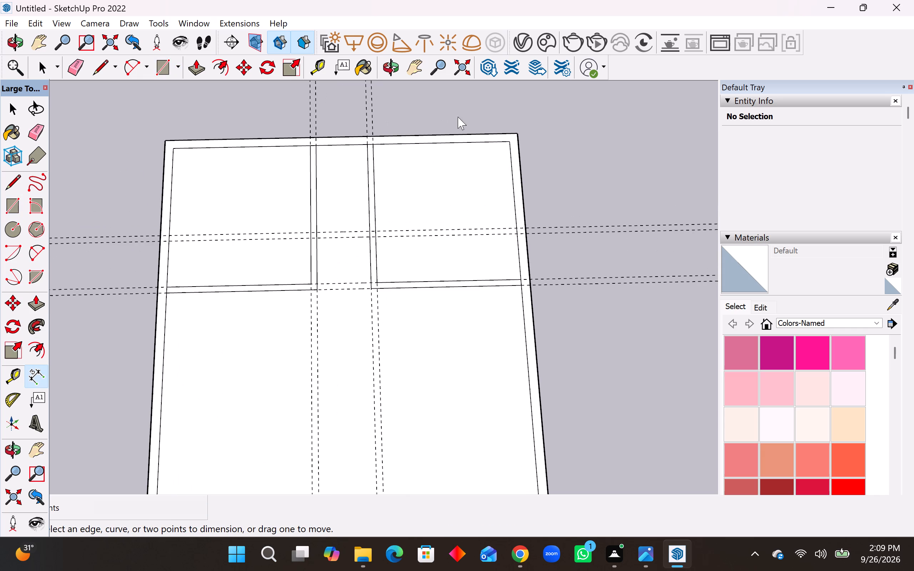
pyautogui.click(508, 141)
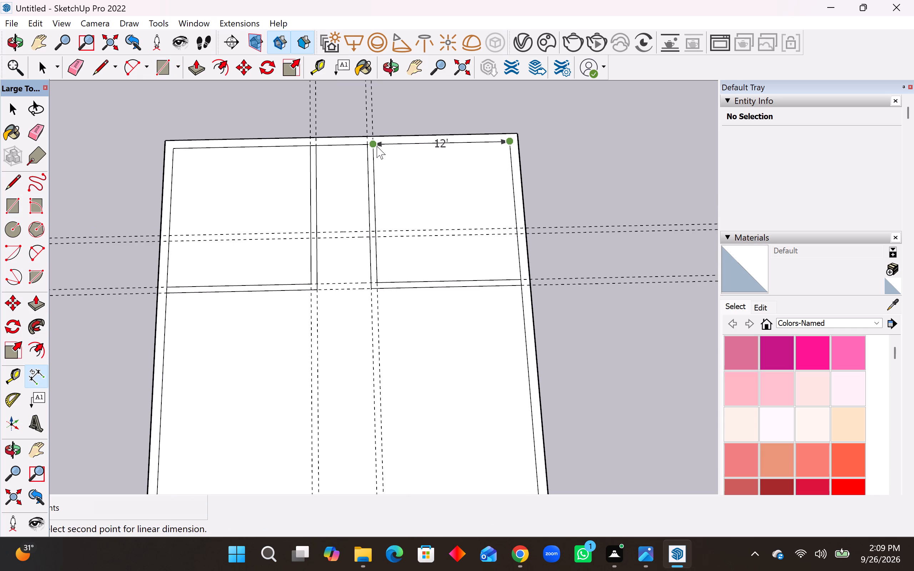
pyautogui.press('Escape')
pyautogui.scroll(-3, 451, 211)
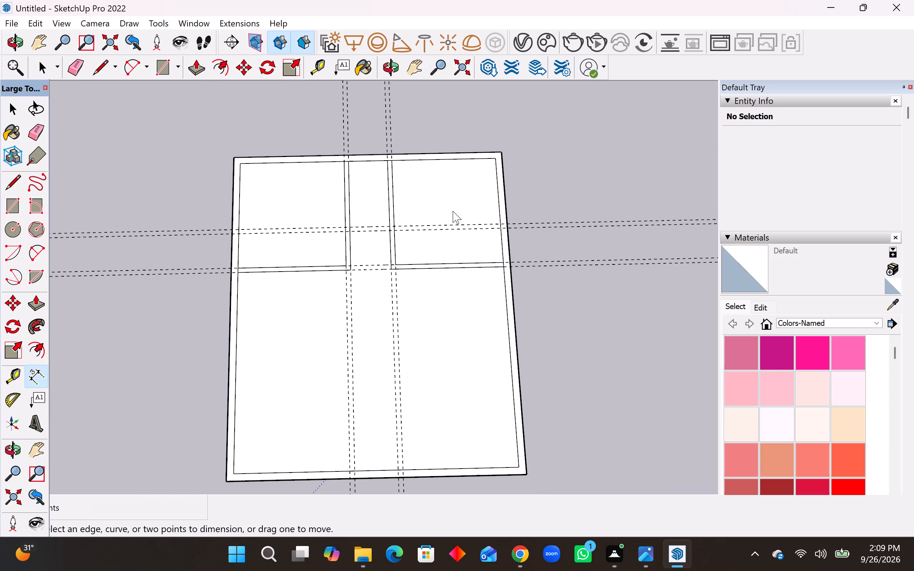
# Erase all the guide lines running lengthwise and crosswise over the slab, keeping the room wall outlines.
pyautogui.scroll(2, 494, 264)
pyautogui.click(39, 127)
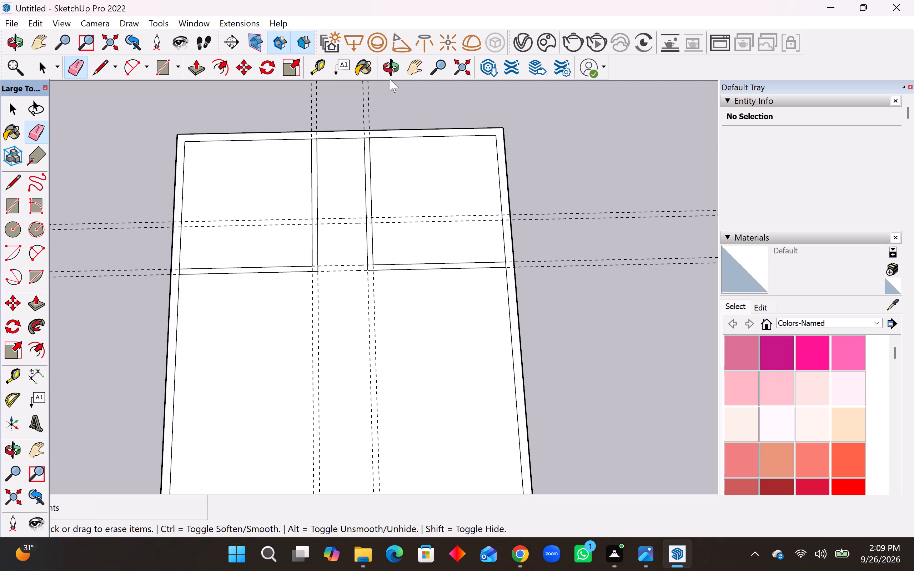
pyautogui.moveTo(372, 102); pyautogui.dragTo(300, 110)
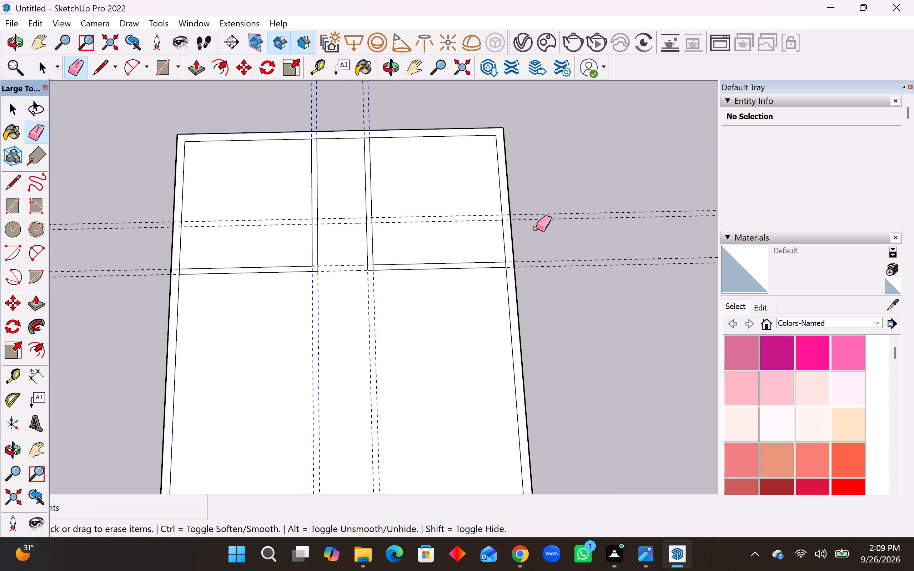
pyautogui.moveTo(356, 111); pyautogui.dragTo(376, 111)
pyautogui.moveTo(369, 111); pyautogui.dragTo(362, 111)
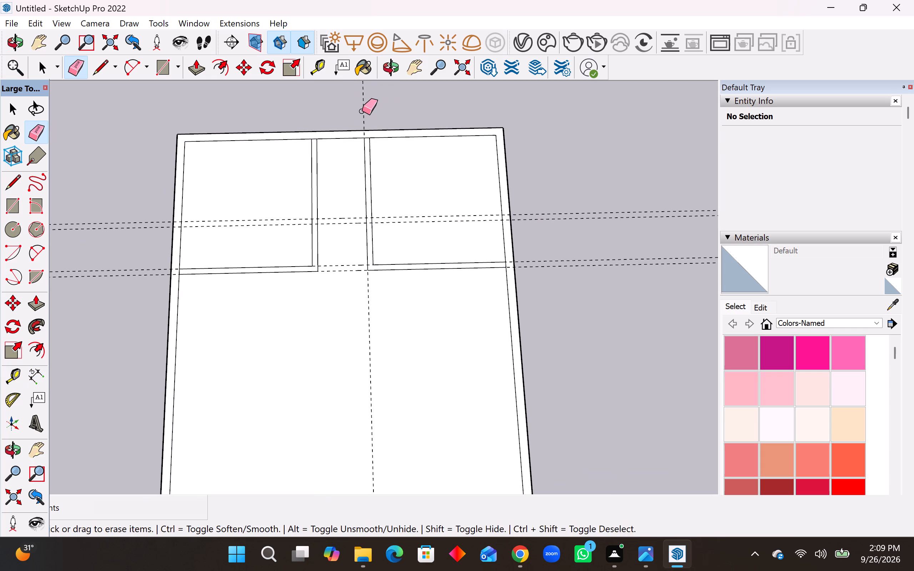
pyautogui.moveTo(362, 111); pyautogui.dragTo(361, 112)
pyautogui.moveTo(575, 209); pyautogui.dragTo(578, 292)
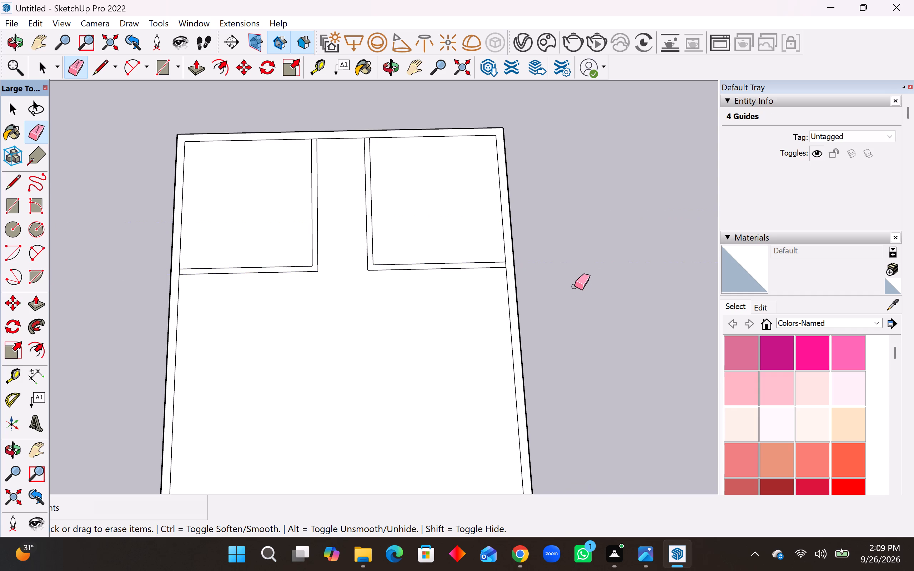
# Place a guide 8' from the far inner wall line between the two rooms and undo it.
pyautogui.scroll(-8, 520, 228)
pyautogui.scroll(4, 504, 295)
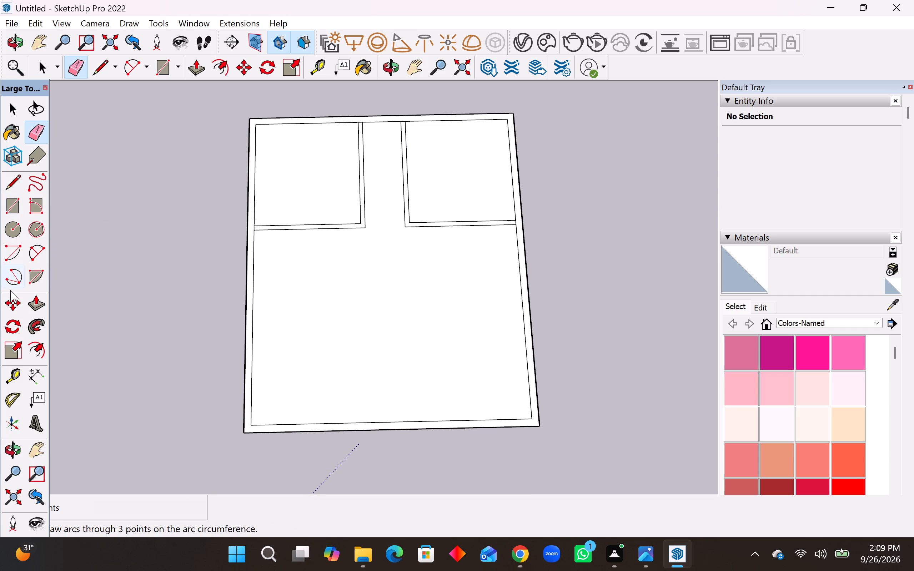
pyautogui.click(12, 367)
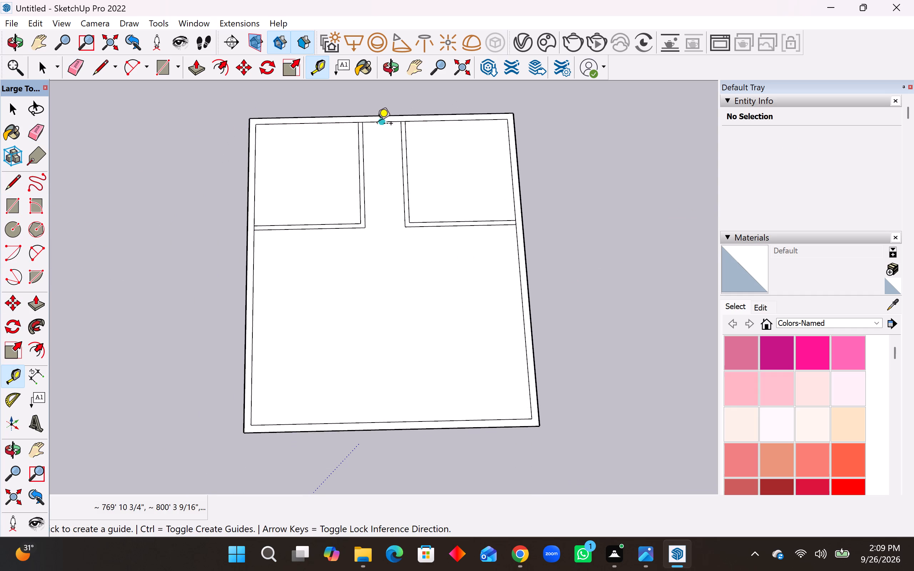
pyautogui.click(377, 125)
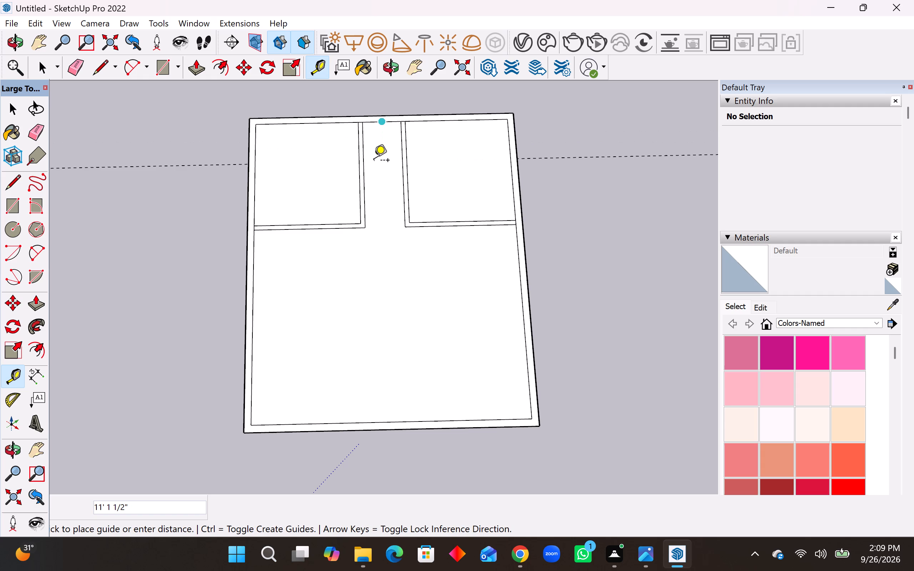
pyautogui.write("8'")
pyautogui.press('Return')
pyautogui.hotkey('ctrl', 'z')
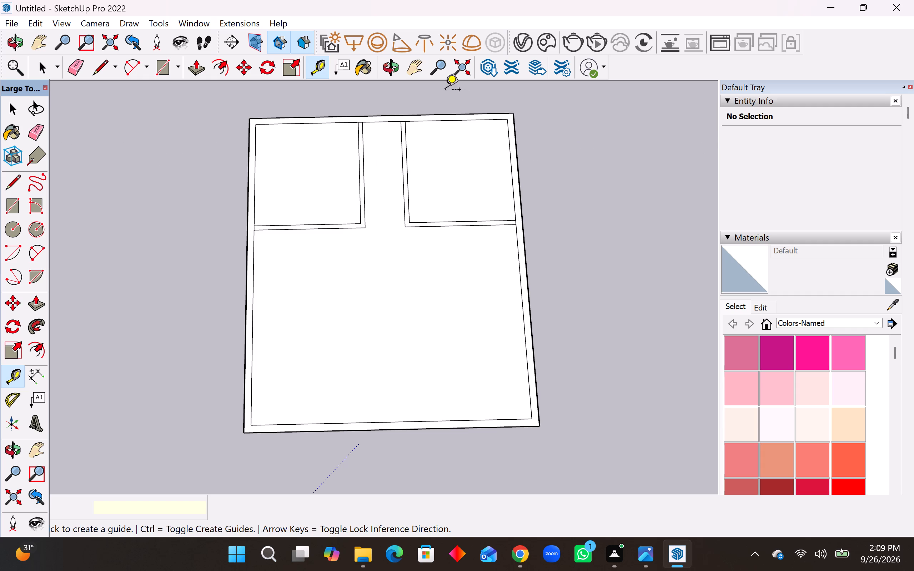
# Place a guide 8' from the far inner wall line between the two rooms and another 6" beyond it.
pyautogui.click(389, 126)
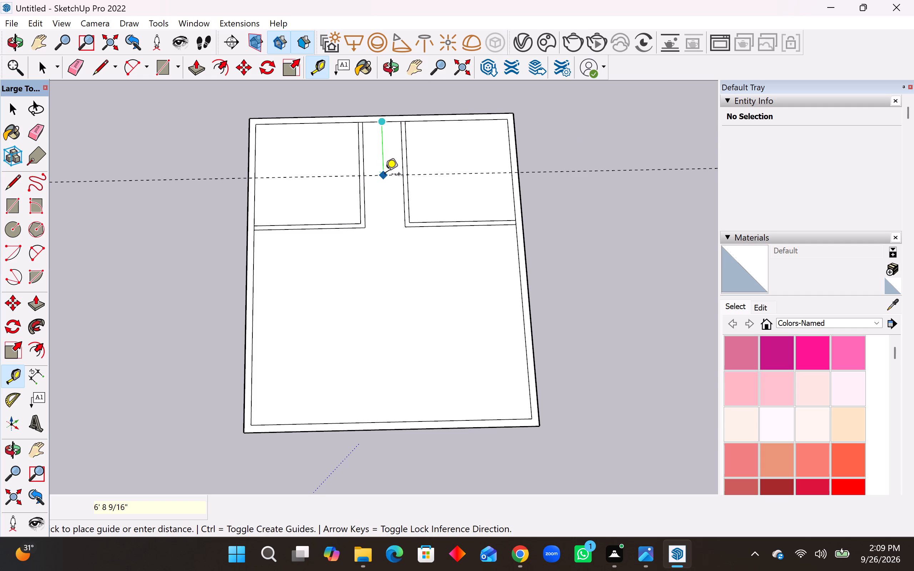
pyautogui.write("8'")
pyautogui.press('Return')
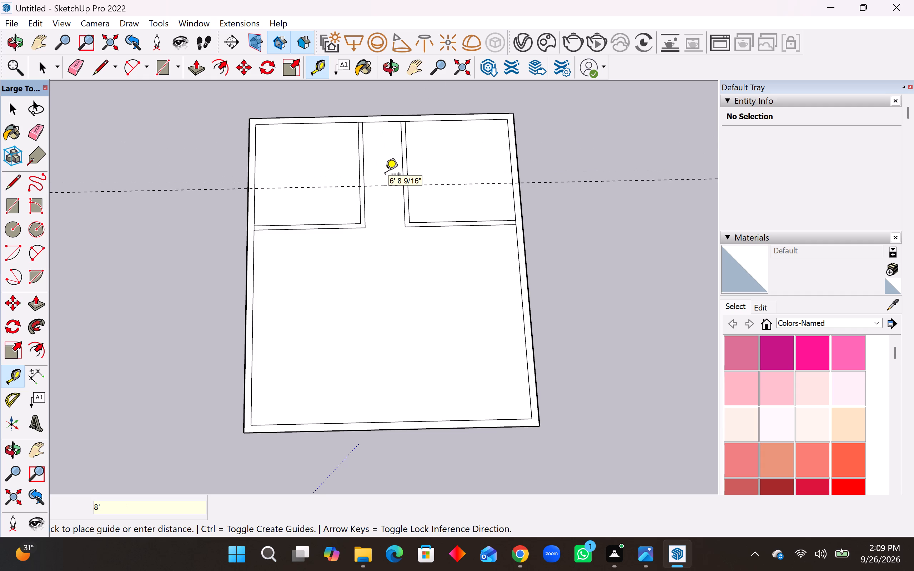
pyautogui.click(393, 188)
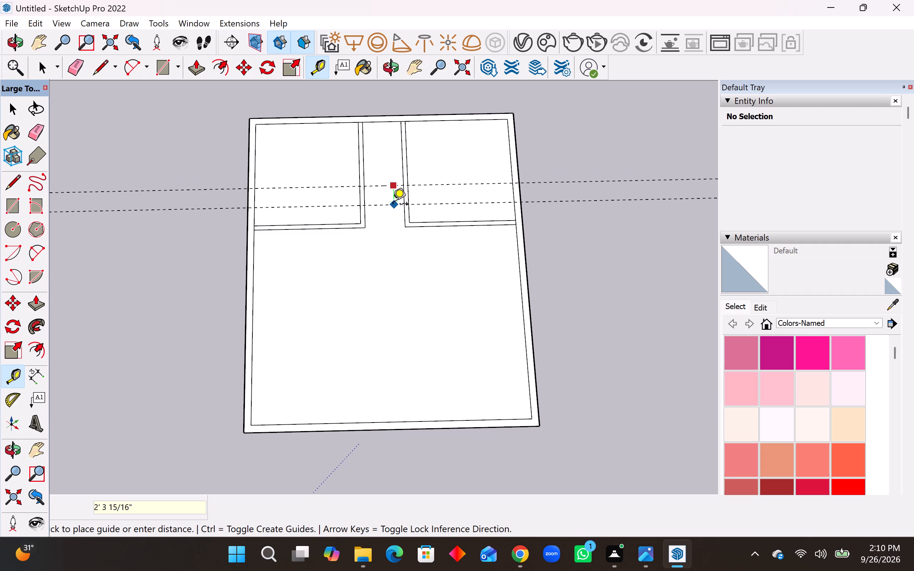
pyautogui.write('6"')
pyautogui.press('Return')
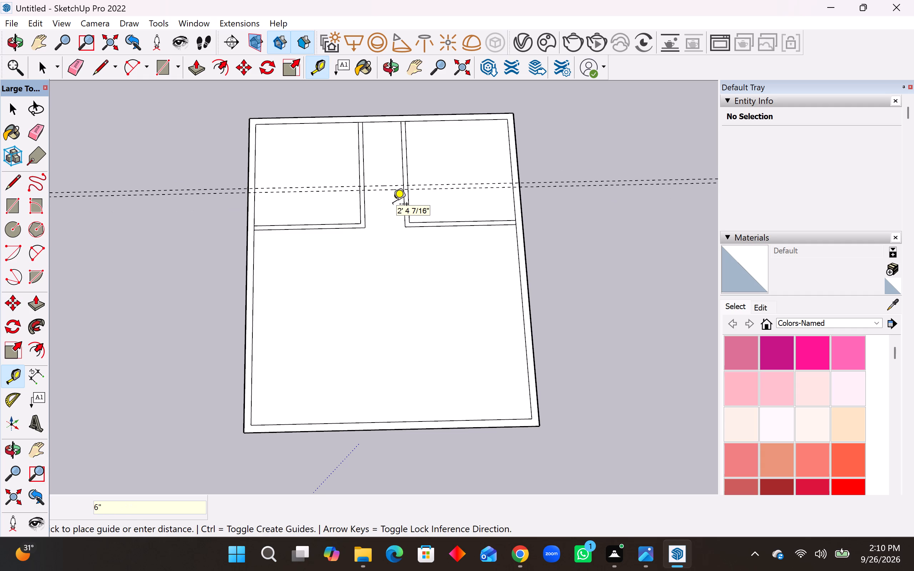
# Draw two rectangles between the far rooms to the guides, 8' by 4'6" inside and 8'6" by 5'6" outside.
pyautogui.click(13, 213)
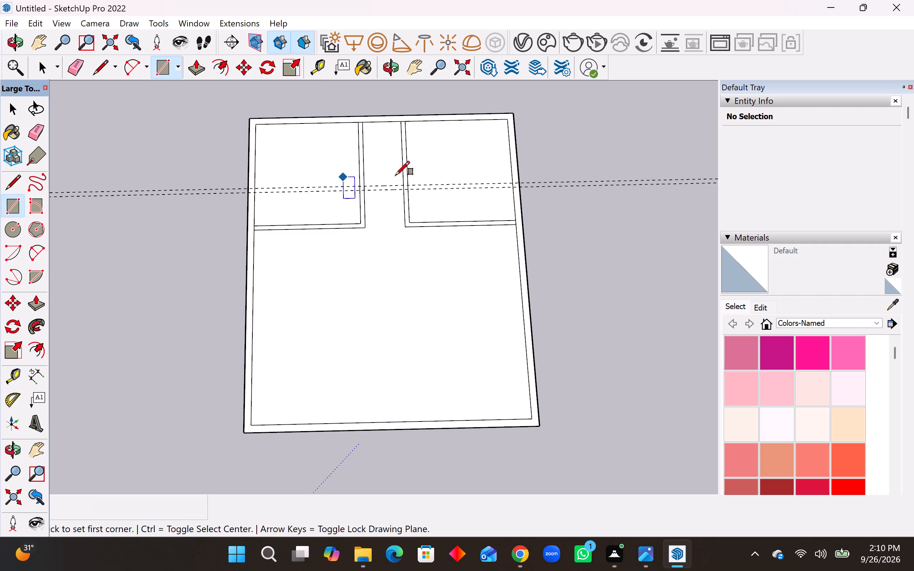
pyautogui.scroll(6, 436, 163)
pyautogui.click(316, 94)
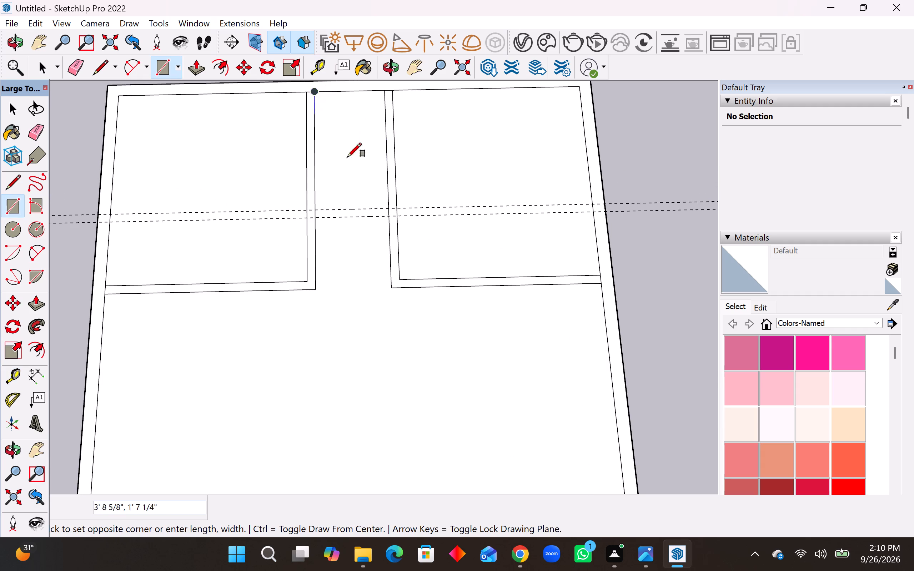
pyautogui.click(389, 208)
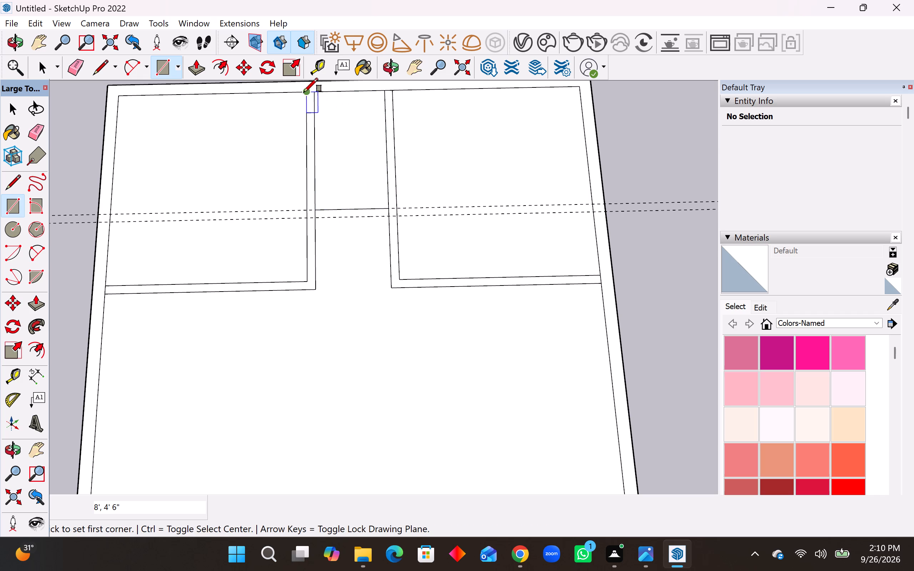
pyautogui.click(304, 92)
pyautogui.click(395, 218)
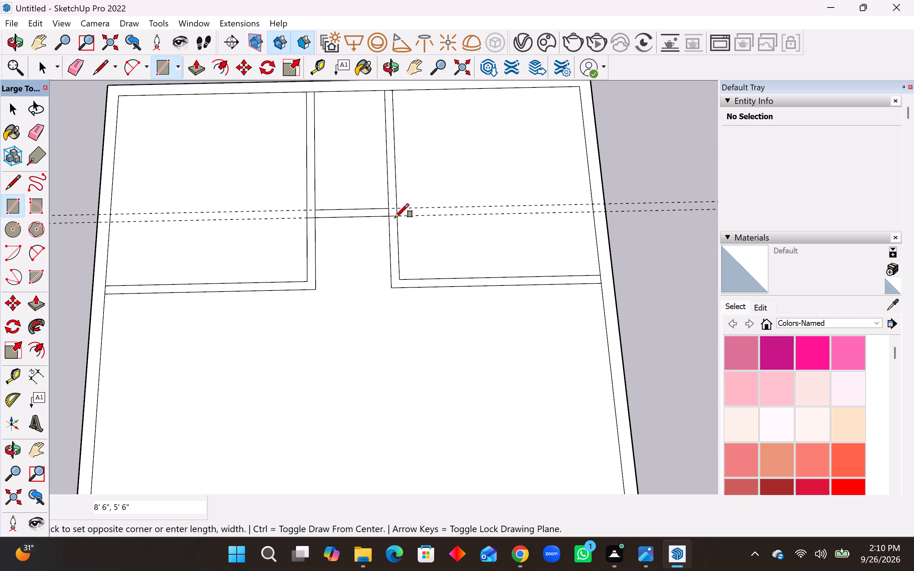
# Erase the two crosswise guides, keeping the new wall outline between the rooms.
pyautogui.scroll(-4, 378, 210)
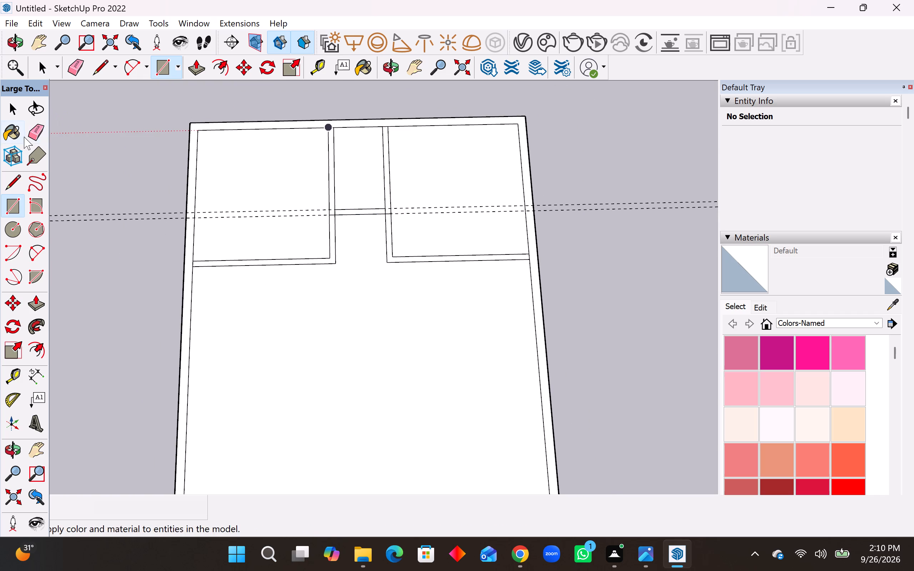
pyautogui.click(31, 134)
pyautogui.moveTo(608, 197); pyautogui.dragTo(617, 223)
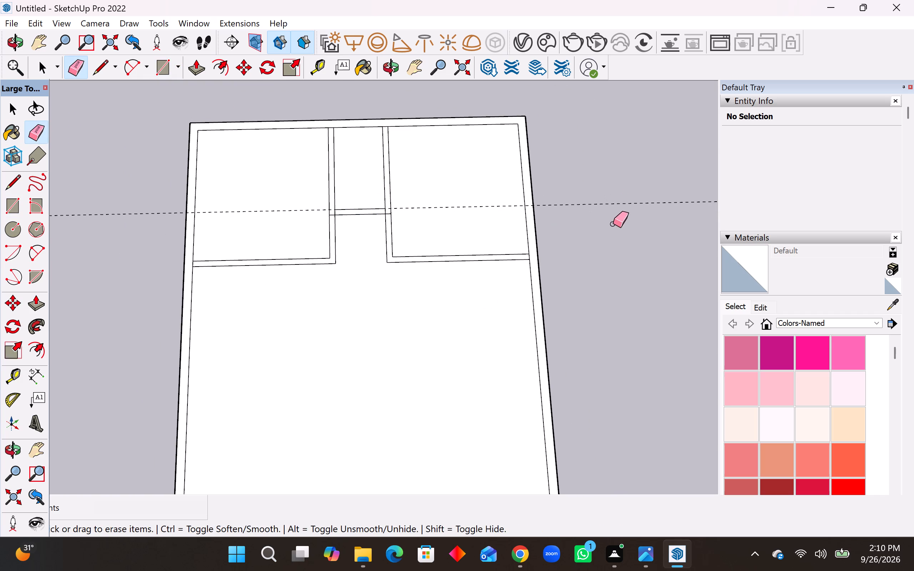
pyautogui.click(612, 204)
# Place a lengthwise guide 17' from the right inner wall line through the far-left room's outer corner, and another 9" beyond it.
pyautogui.scroll(-8, 523, 212)
pyautogui.scroll(2, 537, 299)
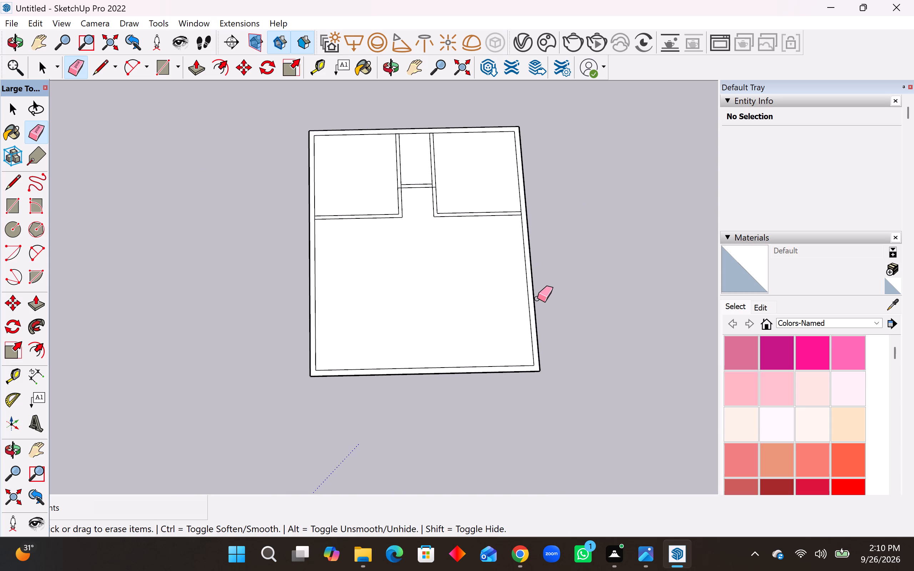
pyautogui.scroll(6, 537, 298)
pyautogui.press('space')
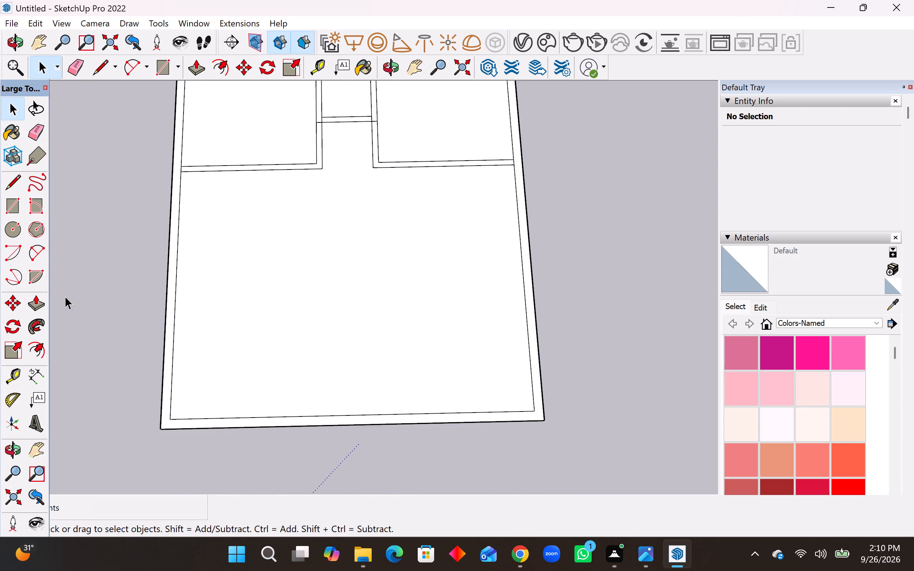
pyautogui.click(13, 380)
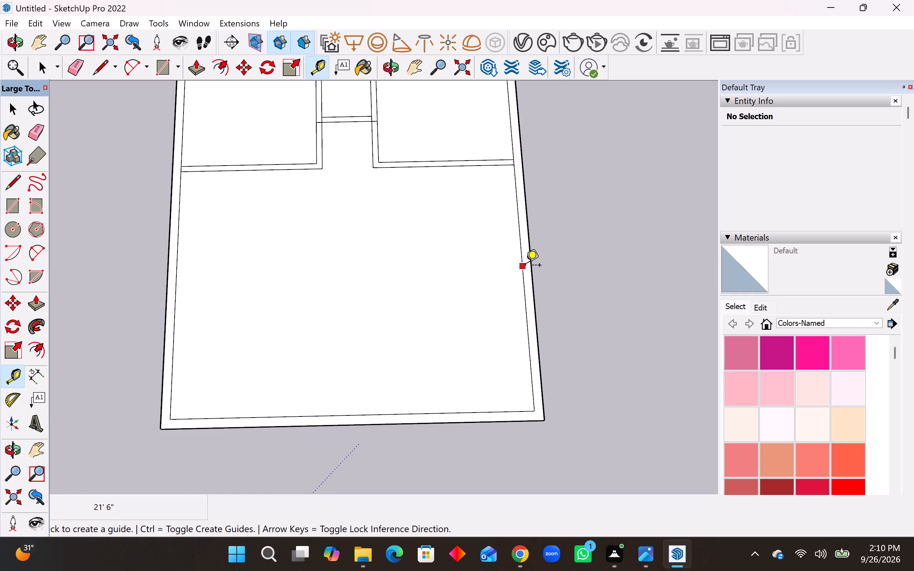
pyautogui.click(523, 266)
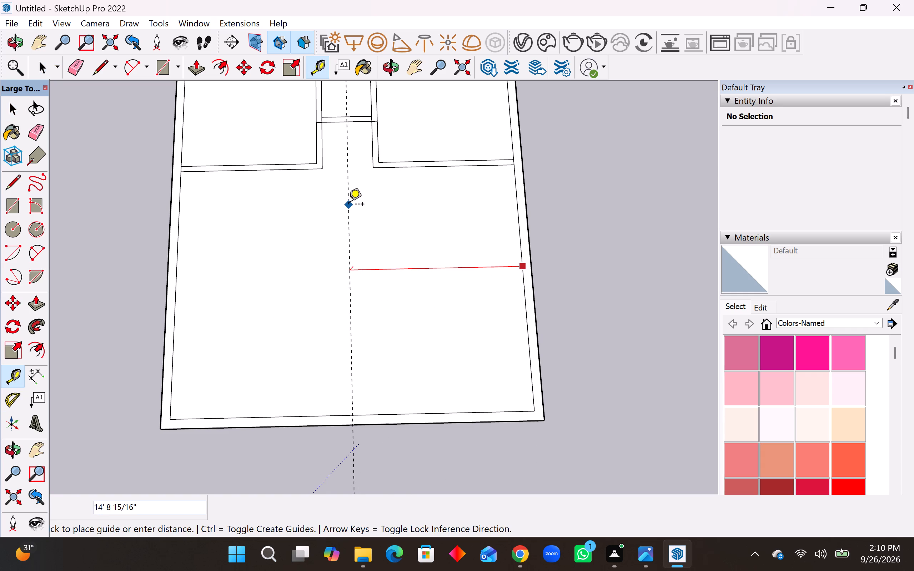
pyautogui.click(324, 170)
pyautogui.moveTo(321, 219); pyautogui.dragTo(311, 222)
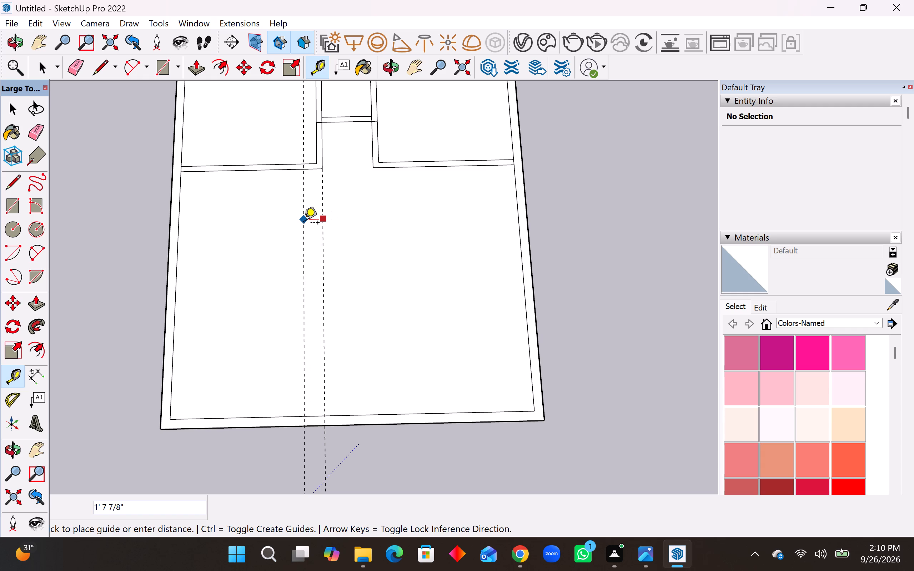
pyautogui.press('9')
pyautogui.hotkey('shift', '"')
pyautogui.press('Return')
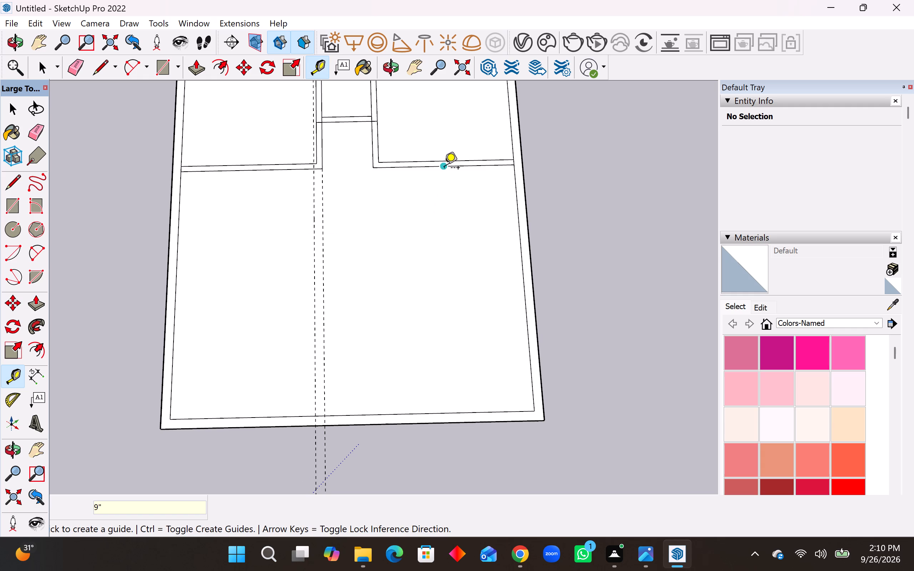
# Place a crosswise guide 12' from the far-right room's near outer wall line, plus two guides 9" and 6" beyond it.
pyautogui.click(444, 170)
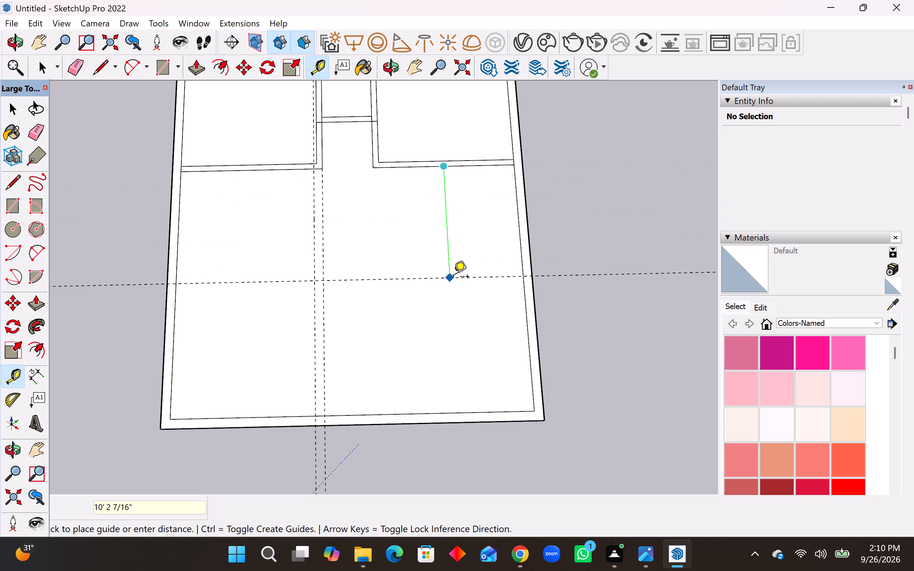
pyautogui.write("12'")
pyautogui.press('Return')
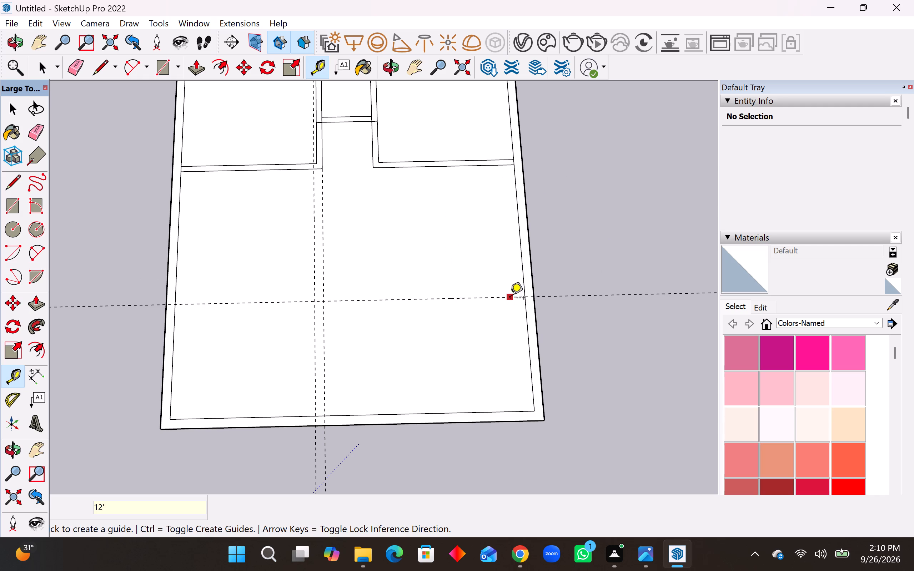
pyautogui.click(510, 299)
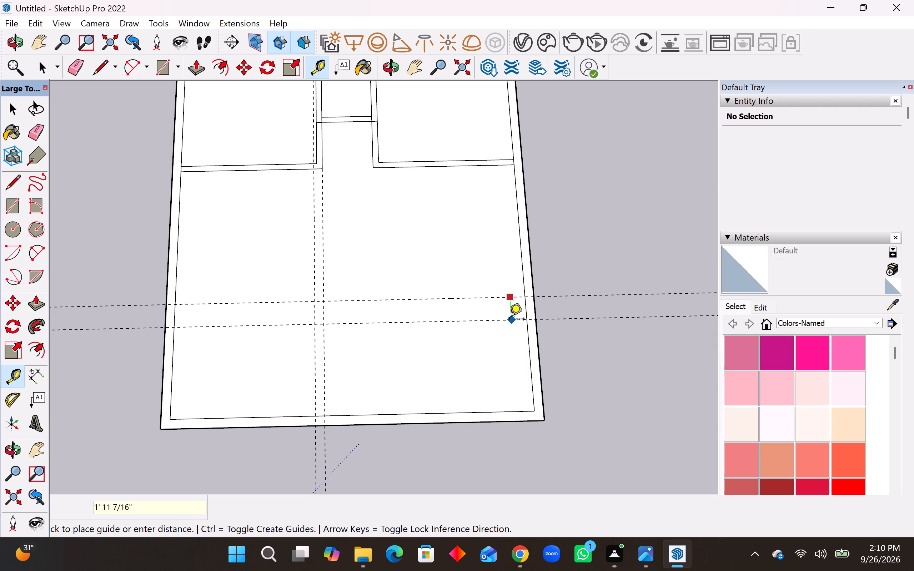
pyautogui.press('9')
pyautogui.hotkey('shift', '"')
pyautogui.press('Return')
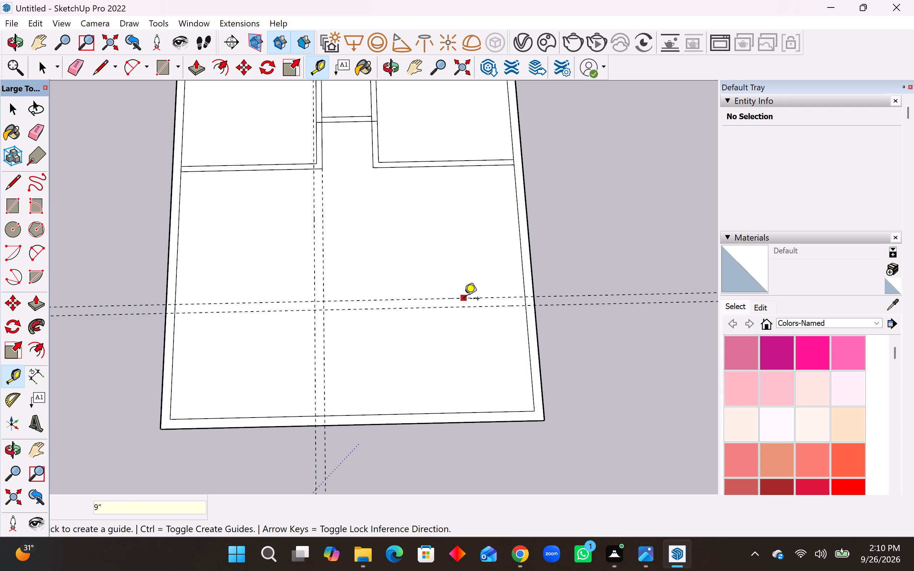
pyautogui.click(464, 300)
pyautogui.press('6')
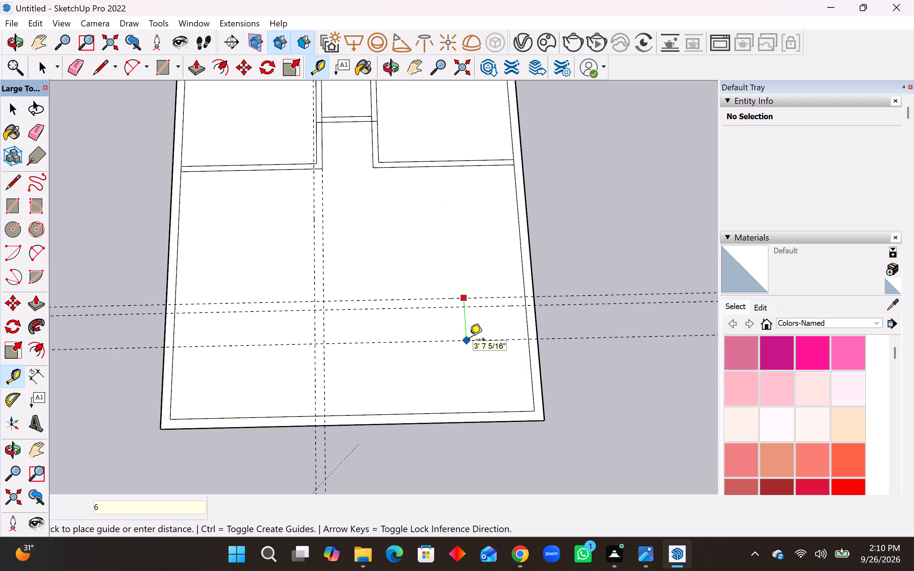
pyautogui.hotkey('shift', '"')
pyautogui.press('Return')
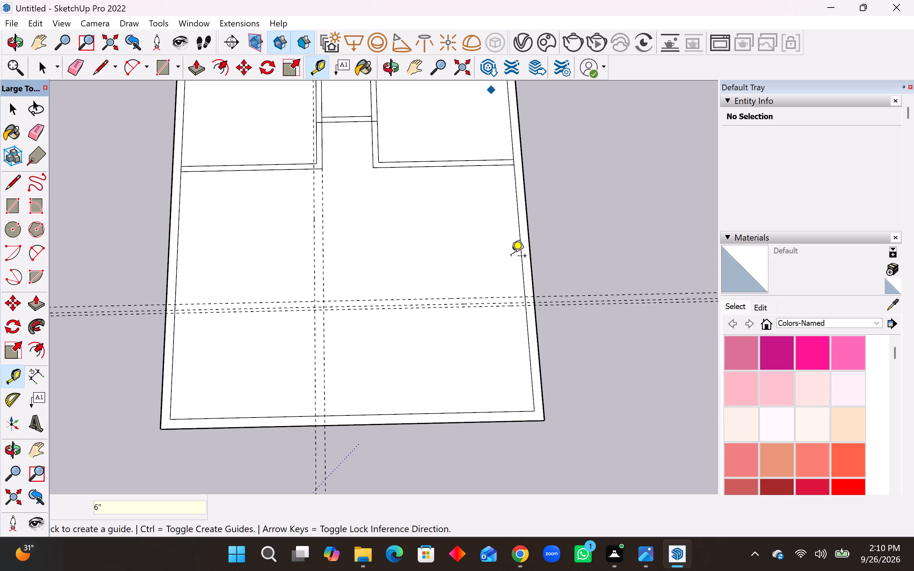
# Check the distance from the 6" offset guide to the near-right inner corner with the Dimension tool, without placing a dimension.
pyautogui.scroll(2, 522, 403)
pyautogui.scroll(-2, 472, 390)
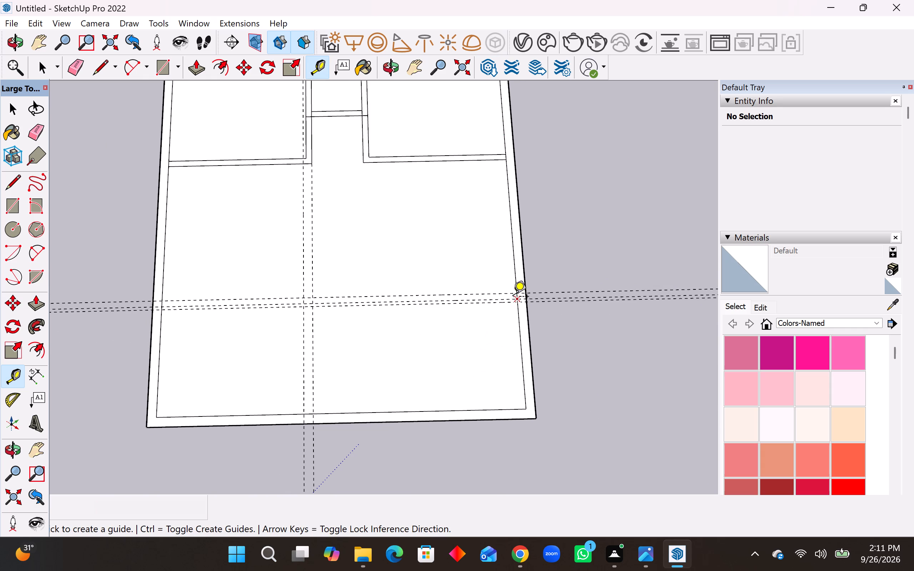
pyautogui.scroll(4, 516, 299)
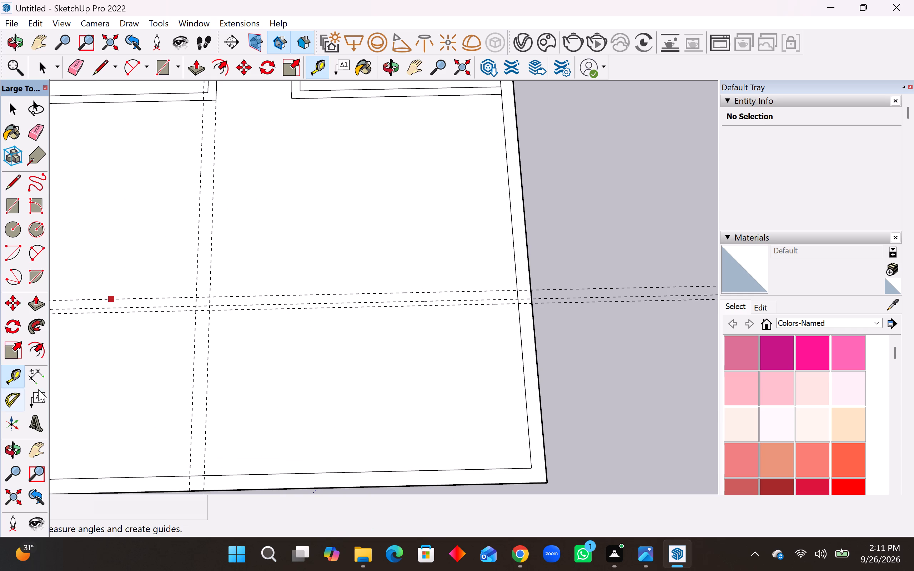
pyautogui.click(41, 378)
pyautogui.click(521, 298)
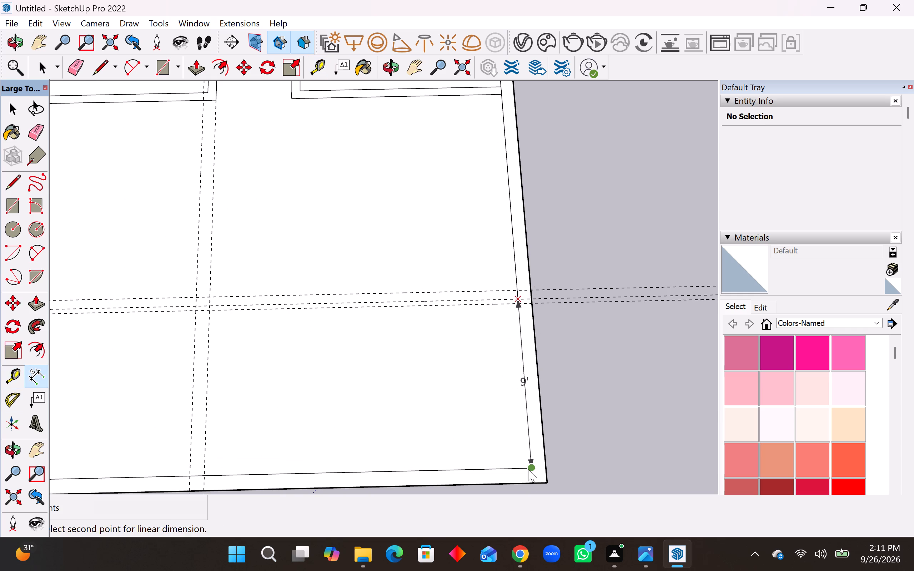
pyautogui.press('Escape')
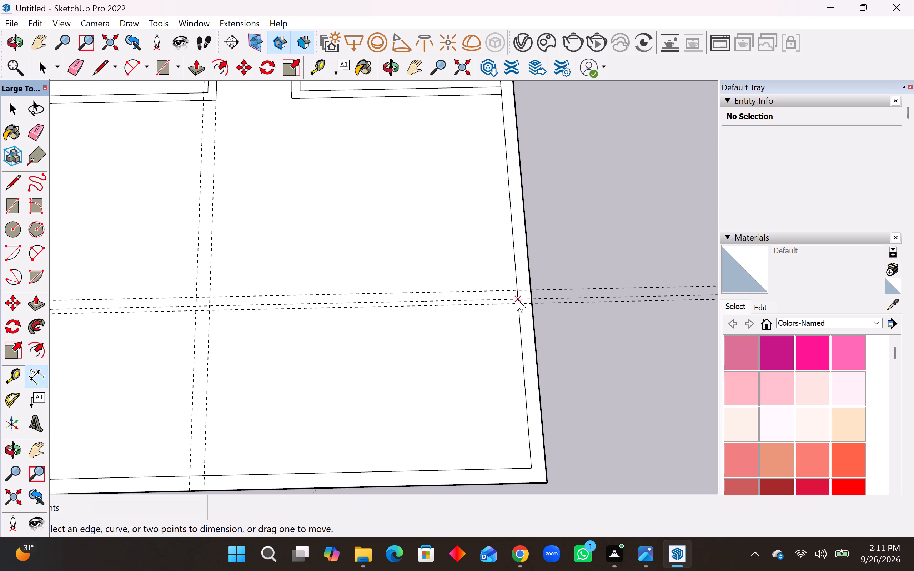
pyautogui.click(36, 384)
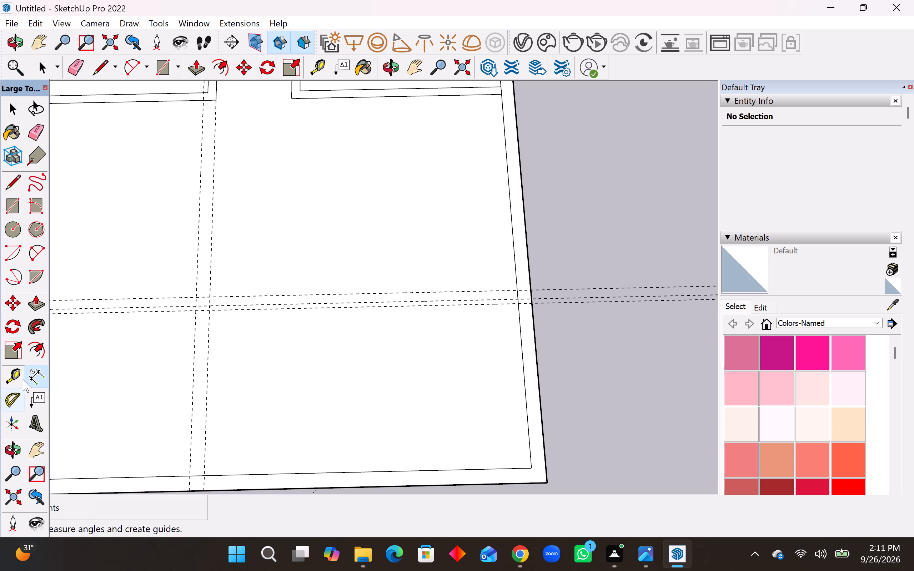
# Place a lengthwise guide 10' from the right inner wall line and another 9" beyond it.
pyautogui.click(10, 383)
pyautogui.moveTo(522, 386); pyautogui.dragTo(517, 388)
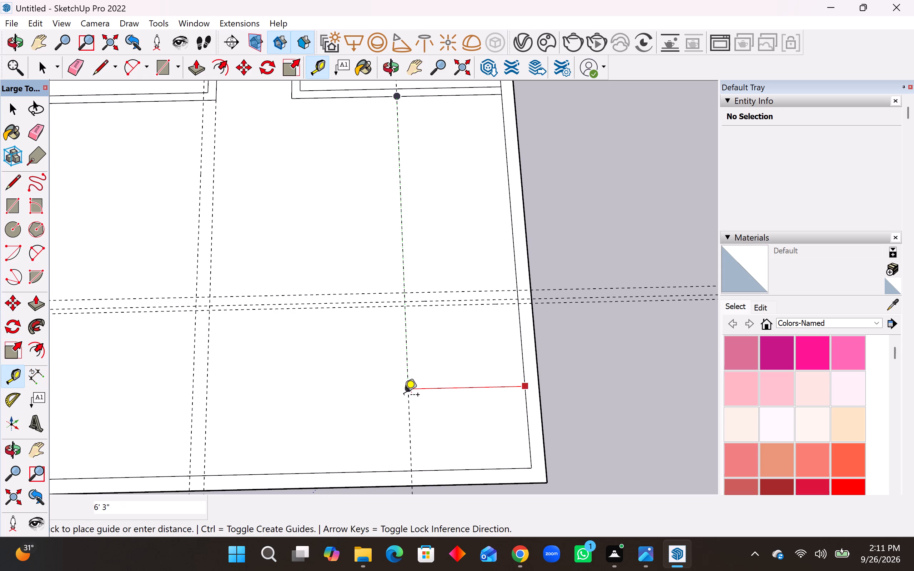
pyautogui.write("10'")
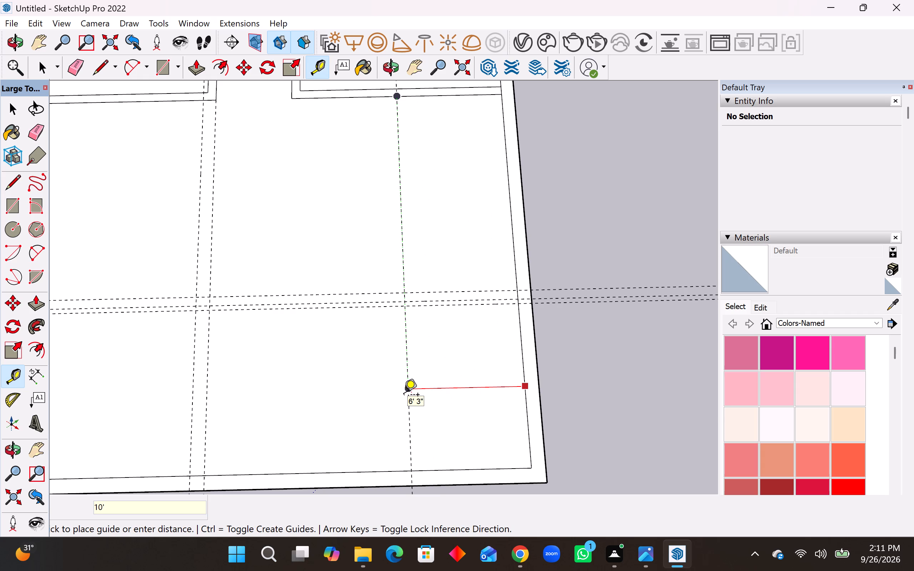
pyautogui.press('Return')
pyautogui.click(336, 391)
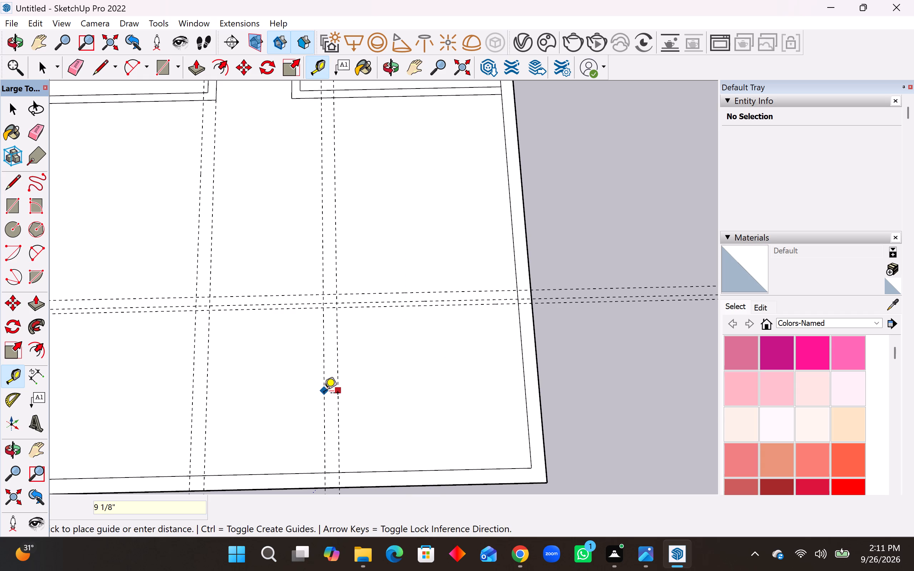
pyautogui.press('6')
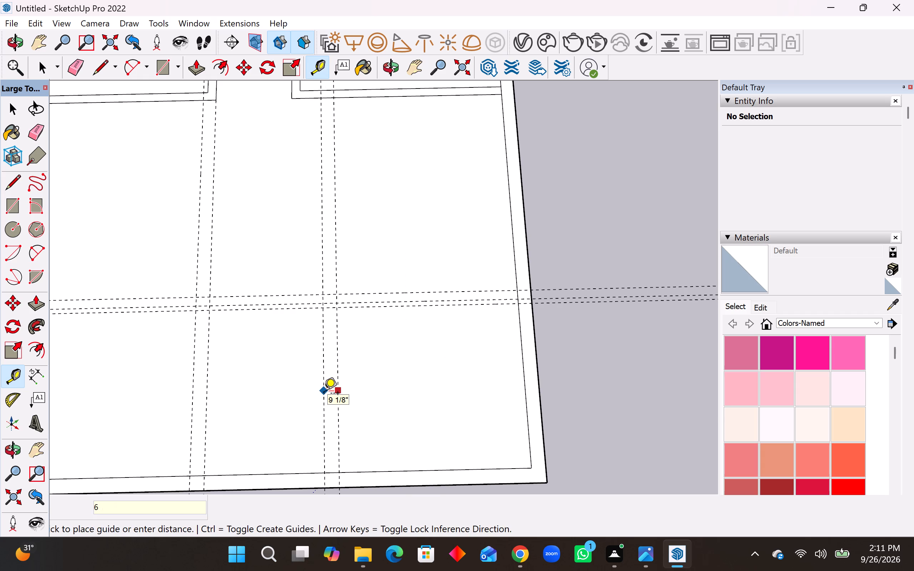
pyautogui.press('BackSpace')
pyautogui.press('9')
pyautogui.hotkey('shift', '"')
pyautogui.press('Return')
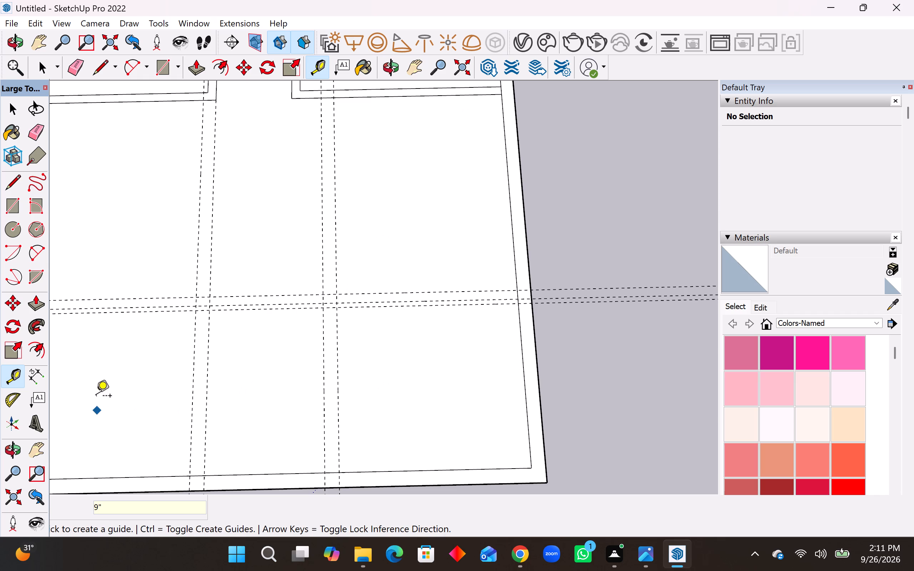
# Draw the near-right room from the slab's near-right inner corner: a 10' by 9' inner rectangle and a 10' 9" by 9' 6" outer rectangle.
pyautogui.click(15, 207)
pyautogui.click(533, 468)
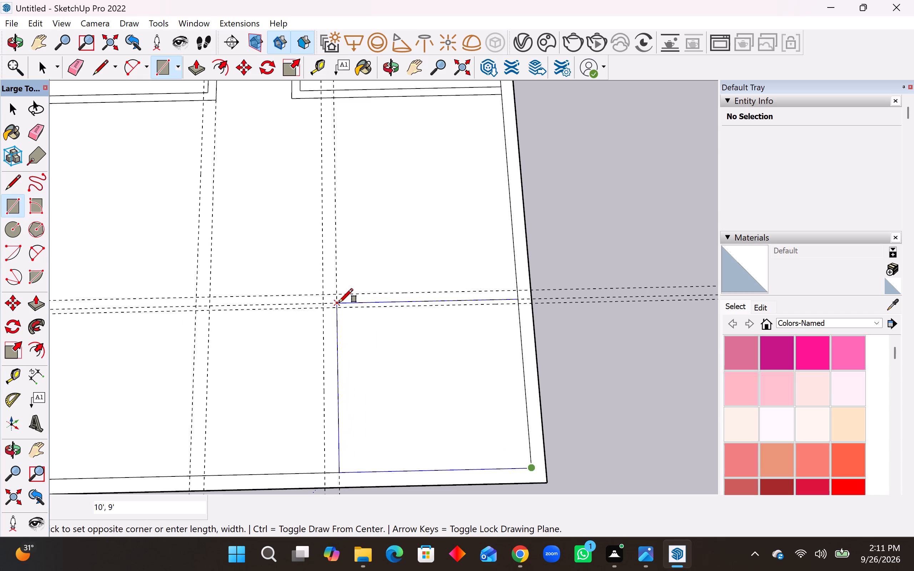
pyautogui.click(339, 303)
pyautogui.click(531, 469)
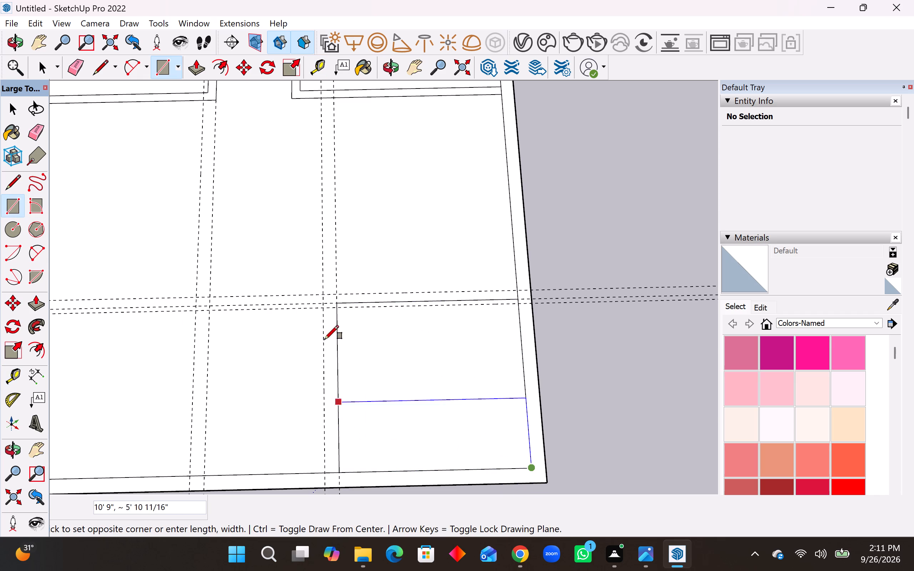
pyautogui.click(320, 297)
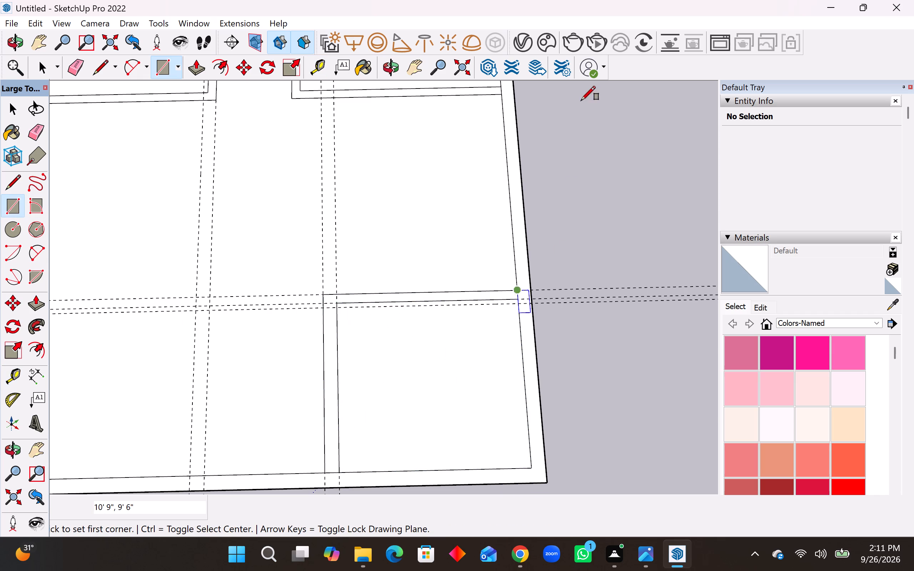
# Draw the middle room from where the far-right room's near wall meets the right inner wall: rectangles 17' by 12' and 17' 9" by 12' 9".
pyautogui.scroll(-3, 696, 549)
pyautogui.scroll(-4, 420, 411)
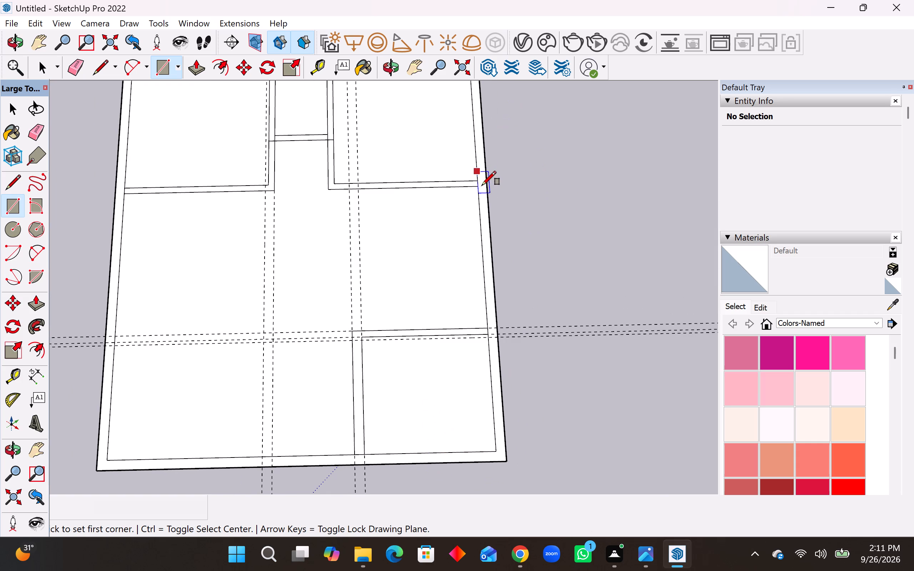
pyautogui.click(477, 187)
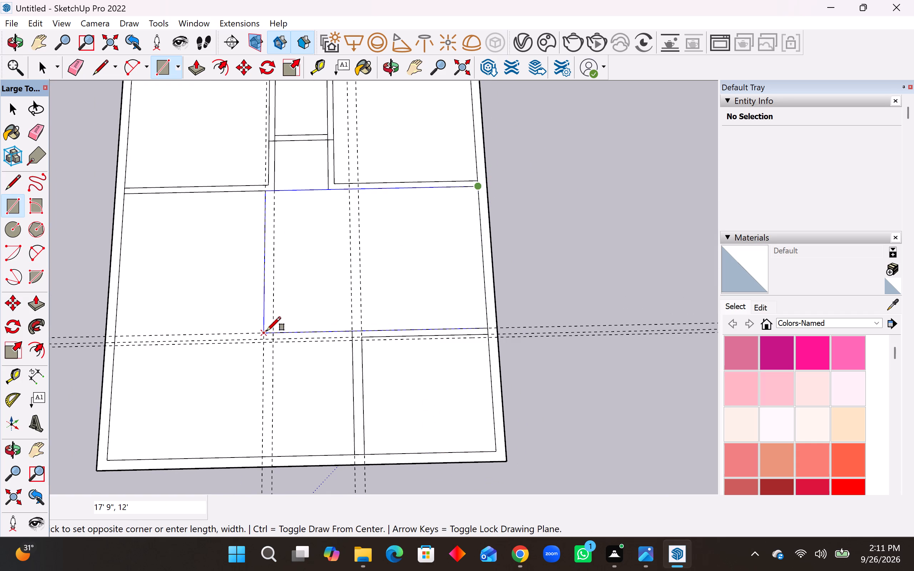
pyautogui.click(277, 332)
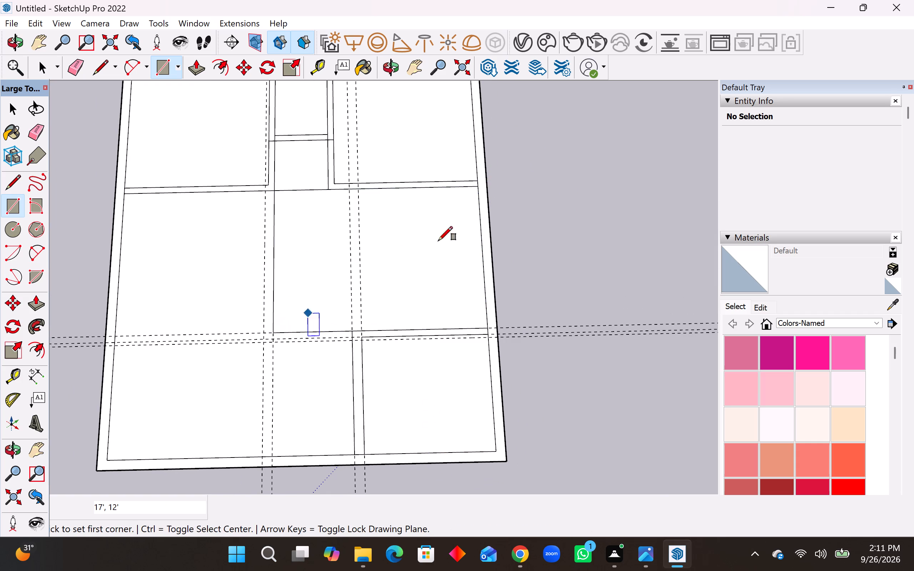
pyautogui.click(477, 188)
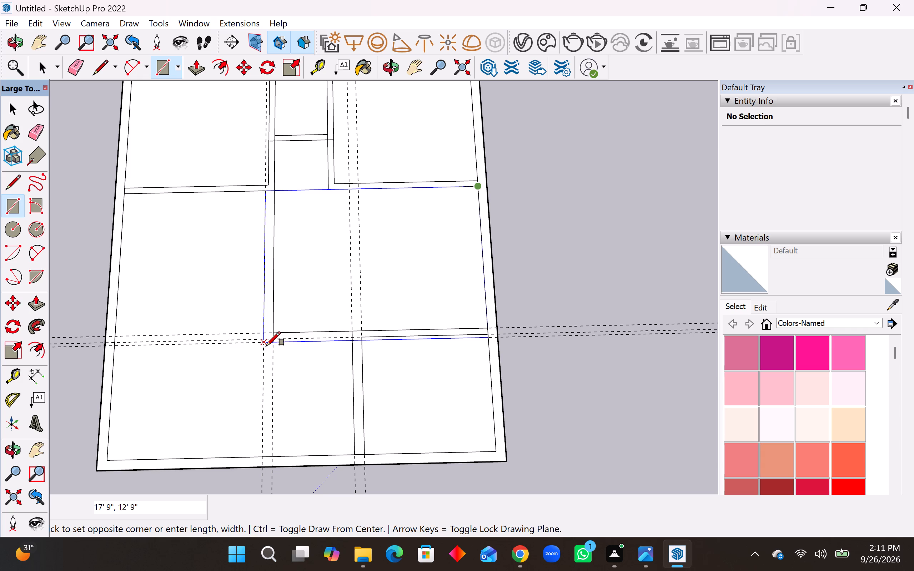
pyautogui.click(266, 346)
# Erase the middle room's surplus outer wall edge running inside the near-right room.
pyautogui.click(32, 132)
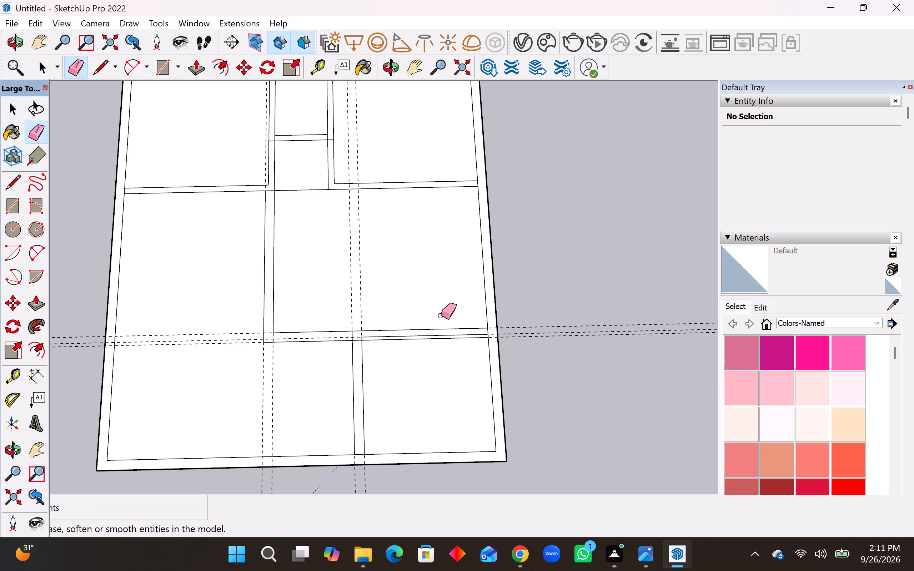
pyautogui.scroll(4, 447, 327)
pyautogui.click(439, 345)
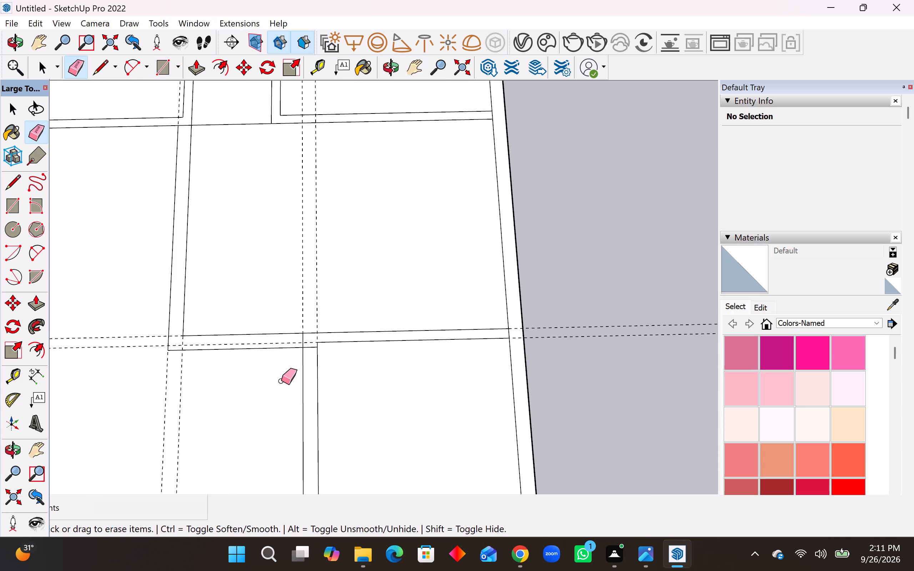
# Erase all remaining lengthwise and crosswise guides across the floor plan.
pyautogui.scroll(-5, 472, 344)
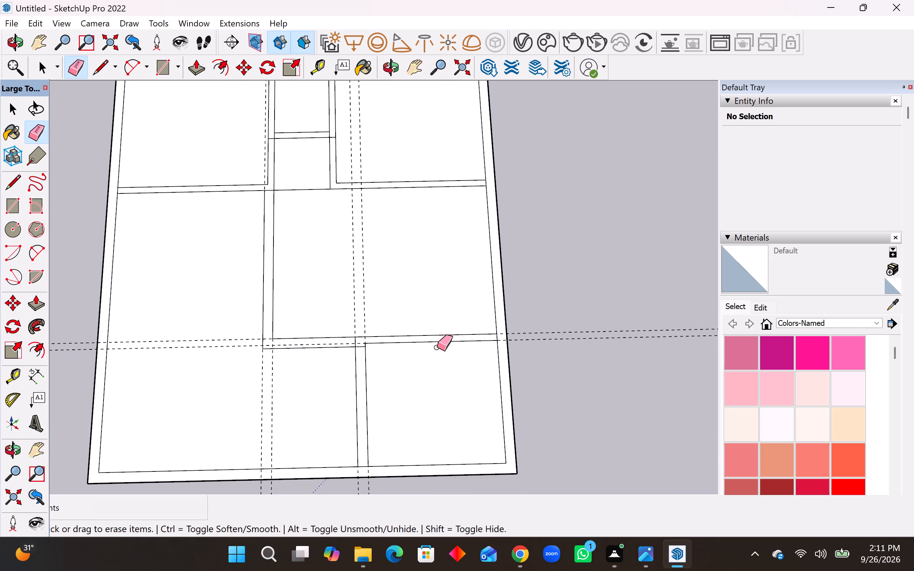
pyautogui.moveTo(363, 294); pyautogui.dragTo(377, 292)
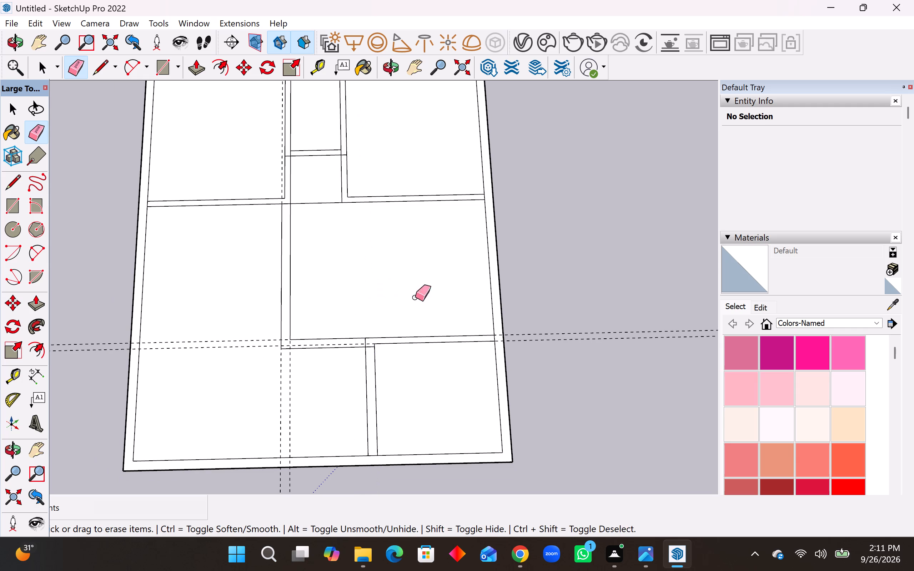
pyautogui.moveTo(548, 333); pyautogui.dragTo(551, 345)
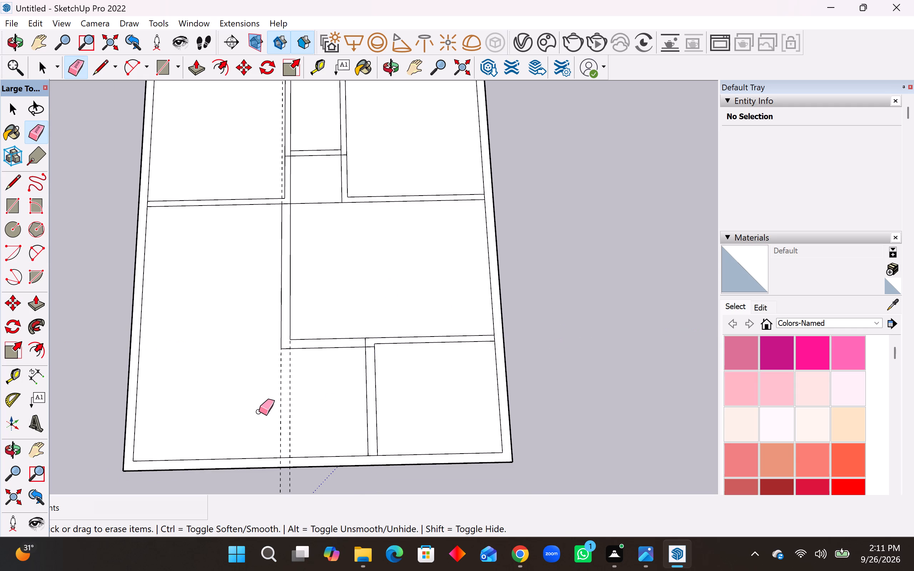
pyautogui.moveTo(265, 410); pyautogui.dragTo(305, 407)
# Erase the short leftover edge crossing the wall thickness where the middle room meets the near-right room.
pyautogui.scroll(-3, 409, 402)
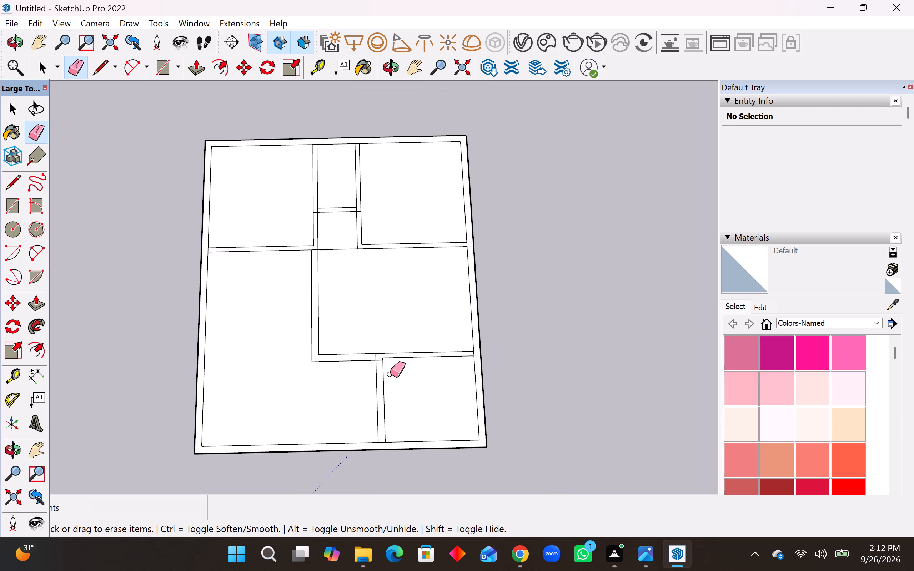
pyautogui.scroll(6, 385, 360)
pyautogui.click(377, 359)
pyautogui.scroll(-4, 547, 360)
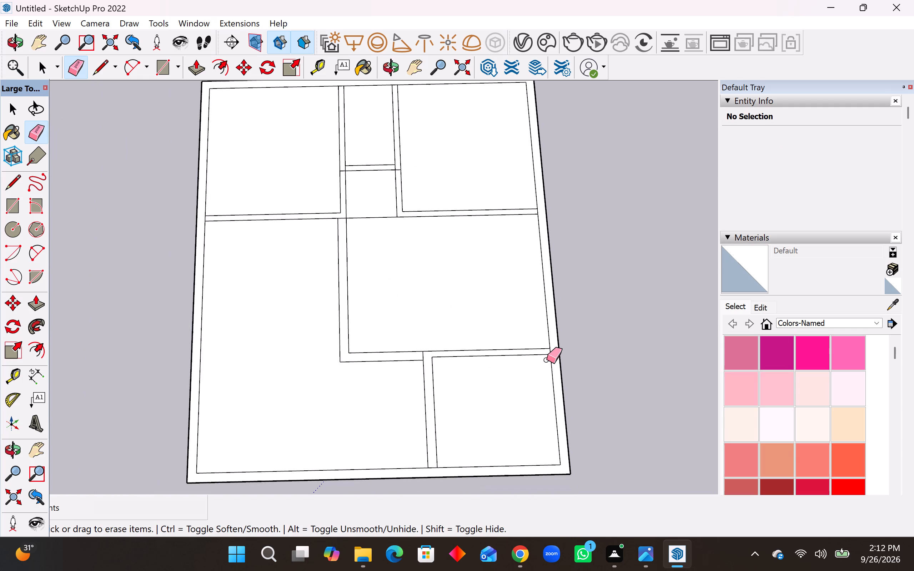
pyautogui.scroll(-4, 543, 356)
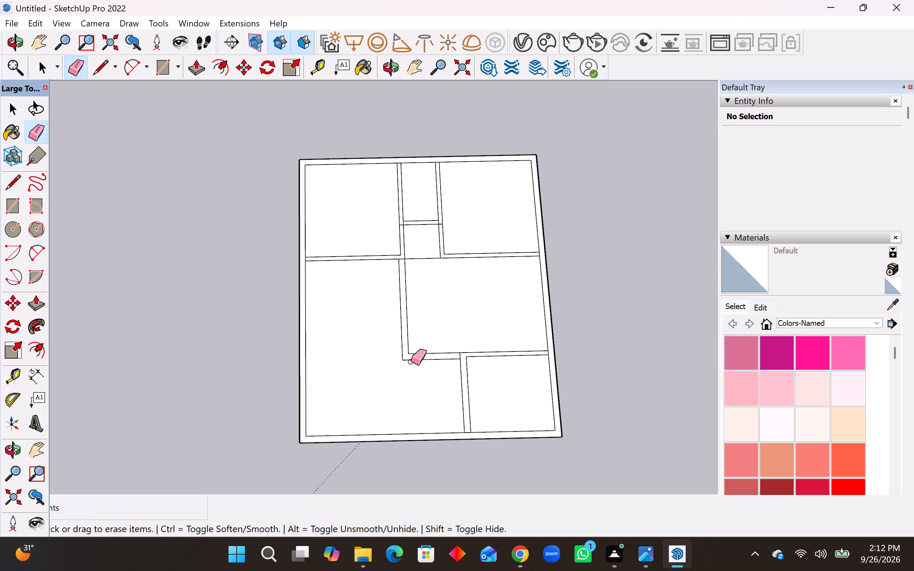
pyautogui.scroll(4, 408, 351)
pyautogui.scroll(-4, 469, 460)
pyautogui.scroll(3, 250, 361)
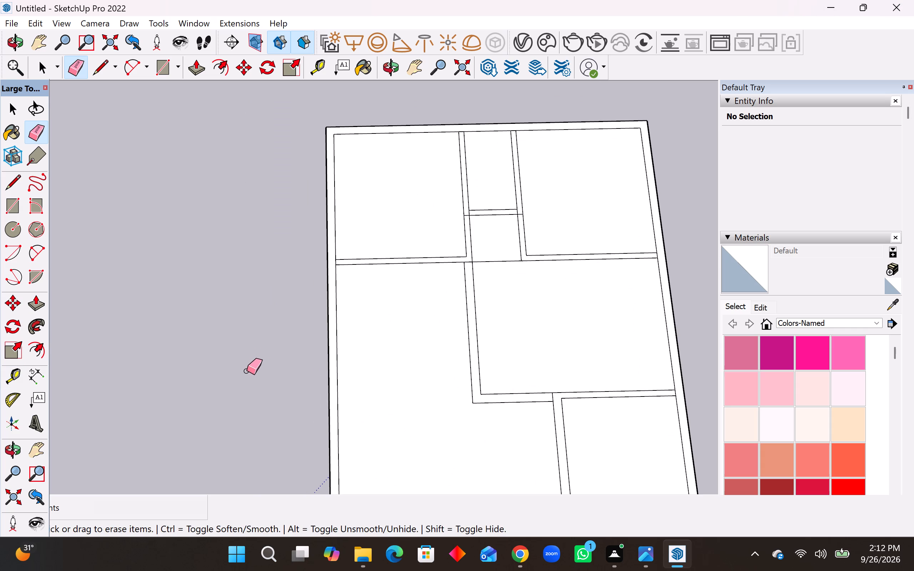
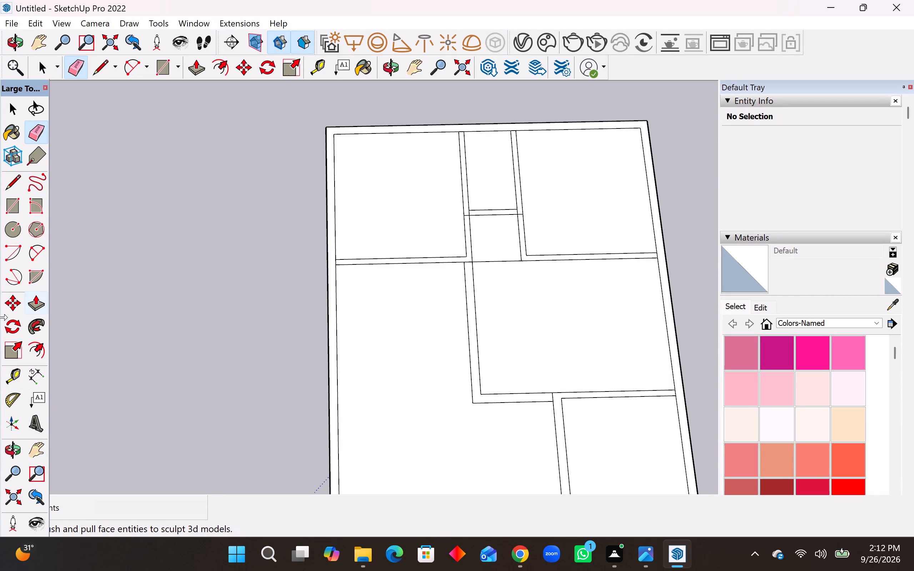
# Place lengthwise guides 3'6" left of the middle room's outer left wall edge, another 11'10" beyond that, and a third 6" further out.
pyautogui.click(17, 381)
pyautogui.click(463, 303)
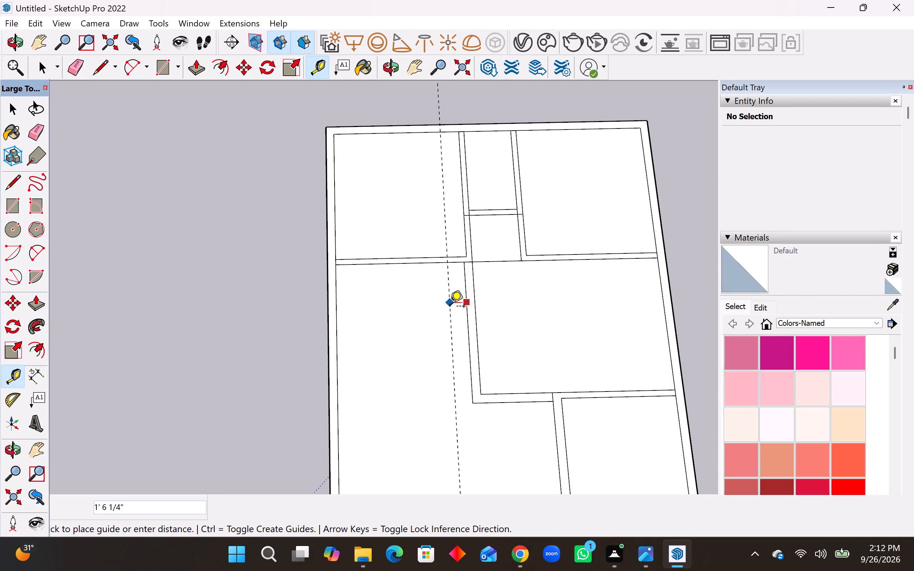
pyautogui.write("3'6")
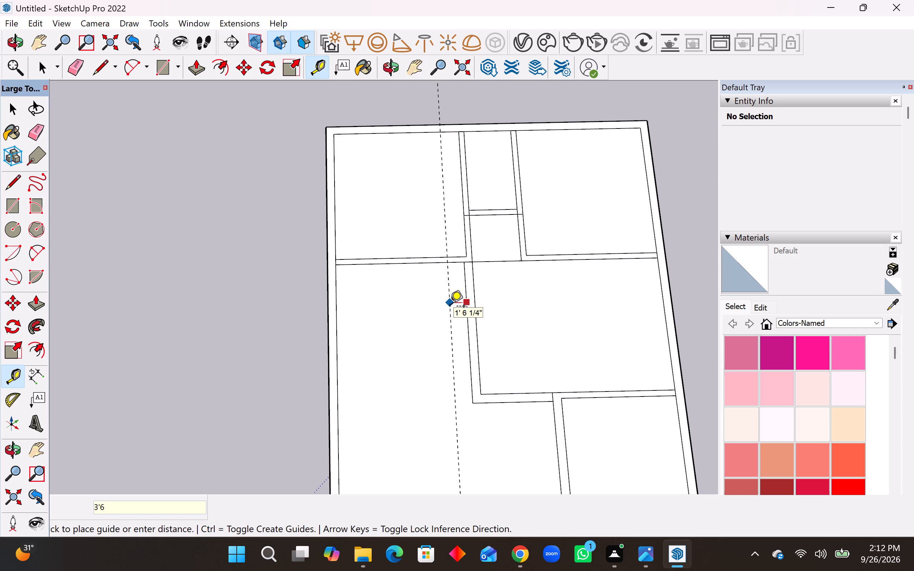
pyautogui.hotkey('shift', '"')
pyautogui.press('Return')
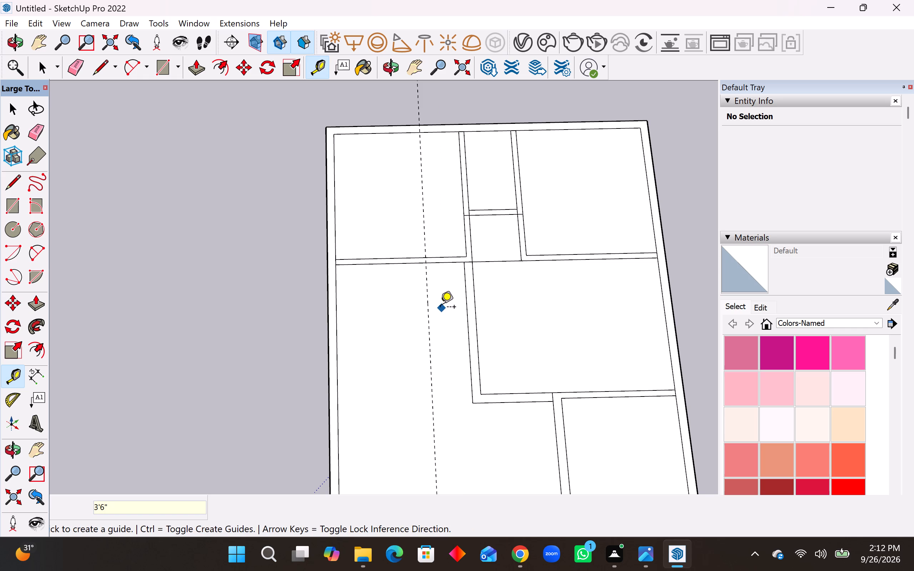
pyautogui.click(430, 313)
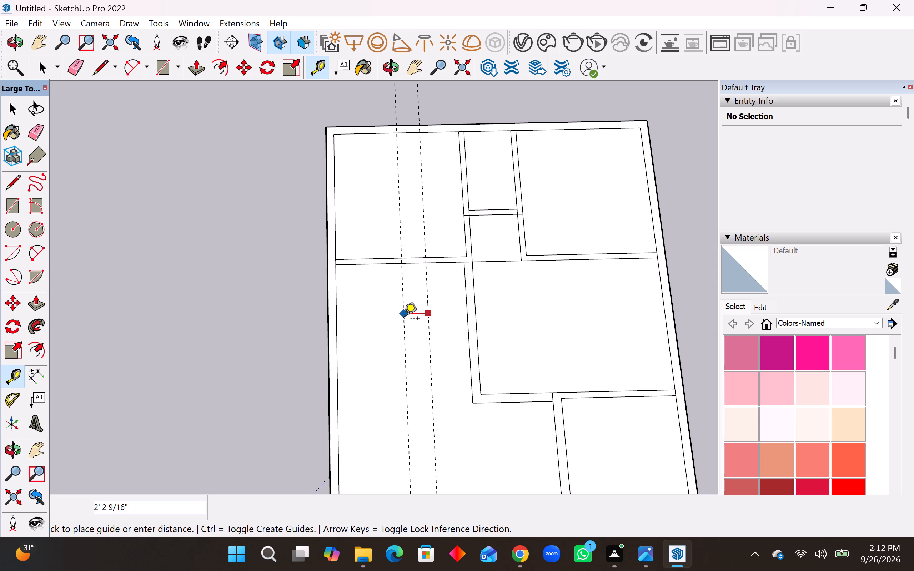
pyautogui.write("11'10")
pyautogui.hotkey('shift', '"')
pyautogui.press('Return')
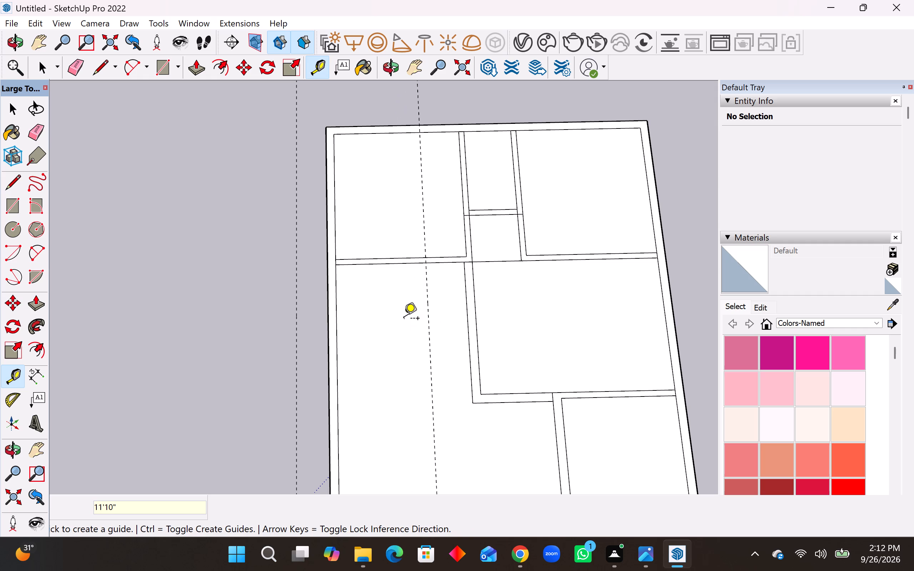
pyautogui.click(298, 318)
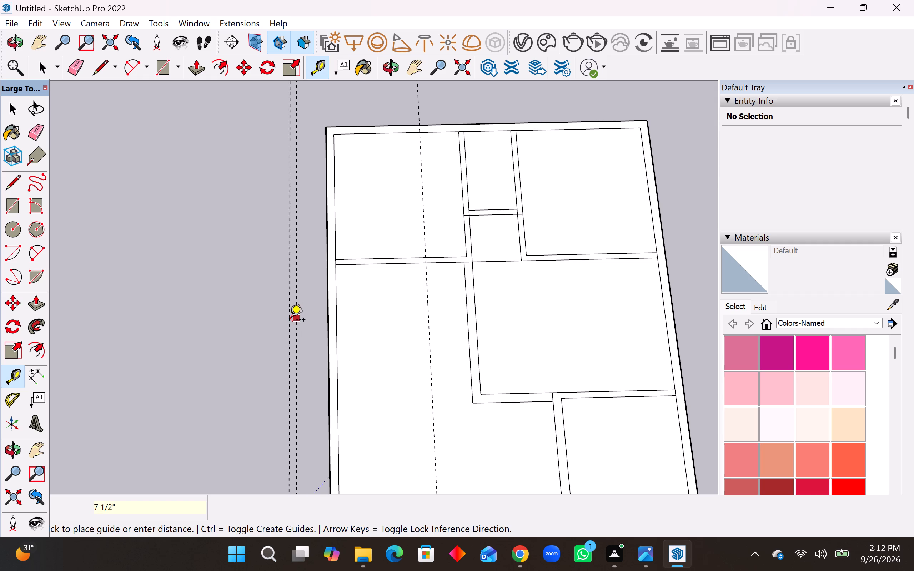
pyautogui.press('6')
pyautogui.hotkey('shift', '"')
pyautogui.press('Return')
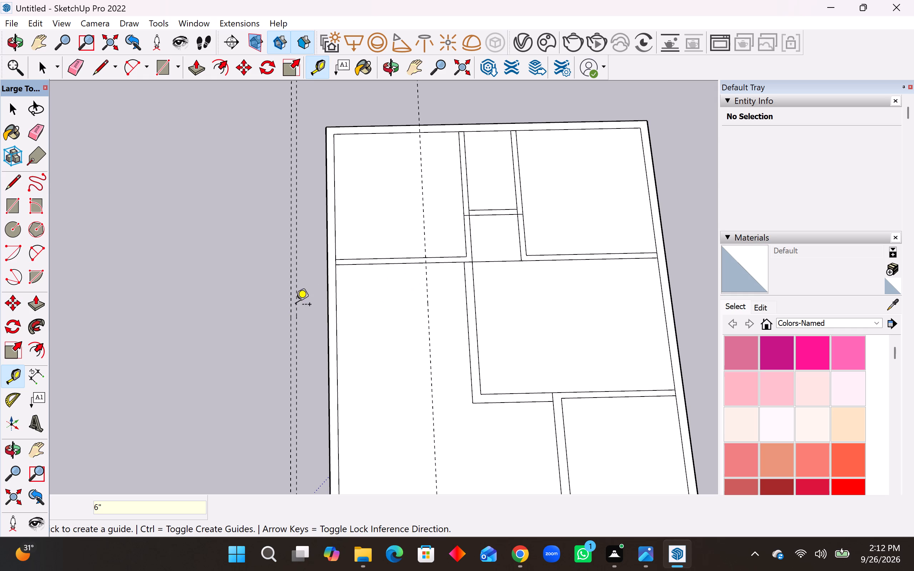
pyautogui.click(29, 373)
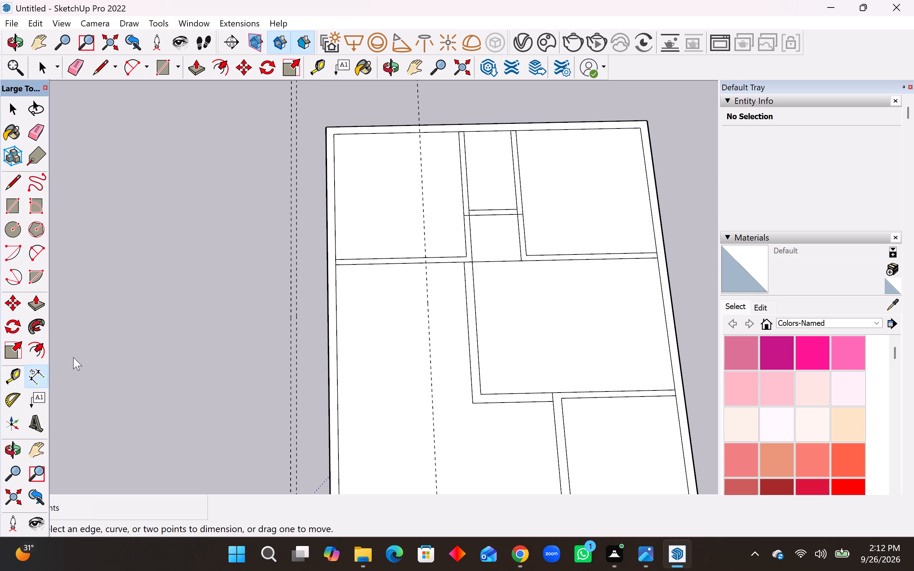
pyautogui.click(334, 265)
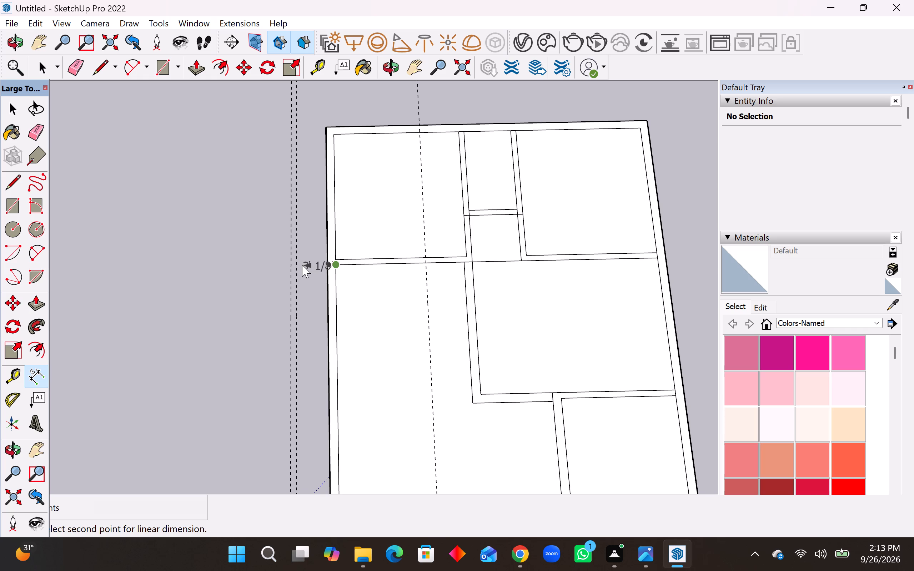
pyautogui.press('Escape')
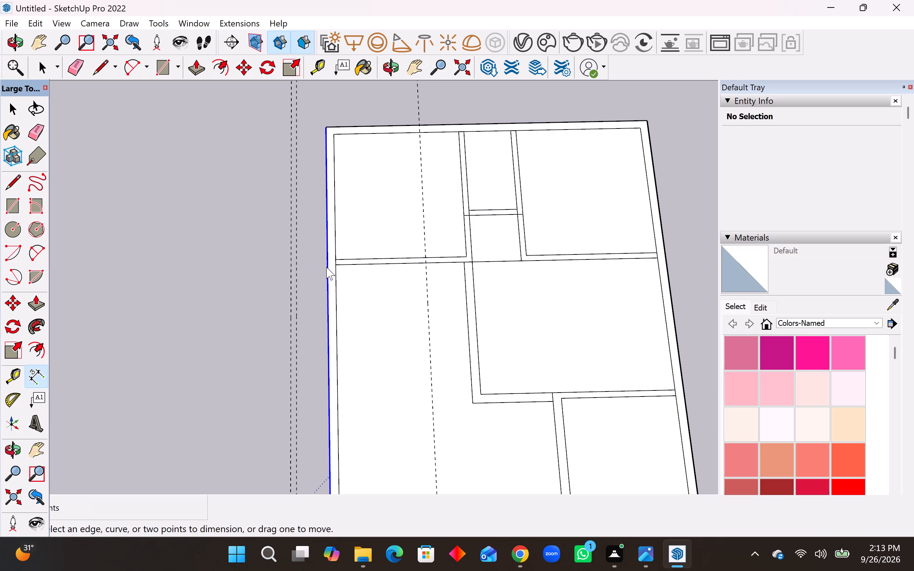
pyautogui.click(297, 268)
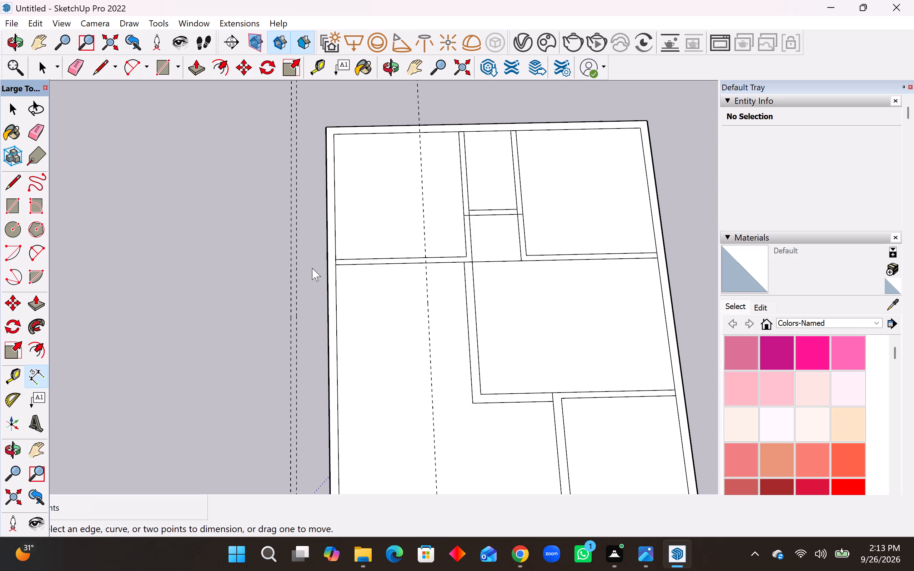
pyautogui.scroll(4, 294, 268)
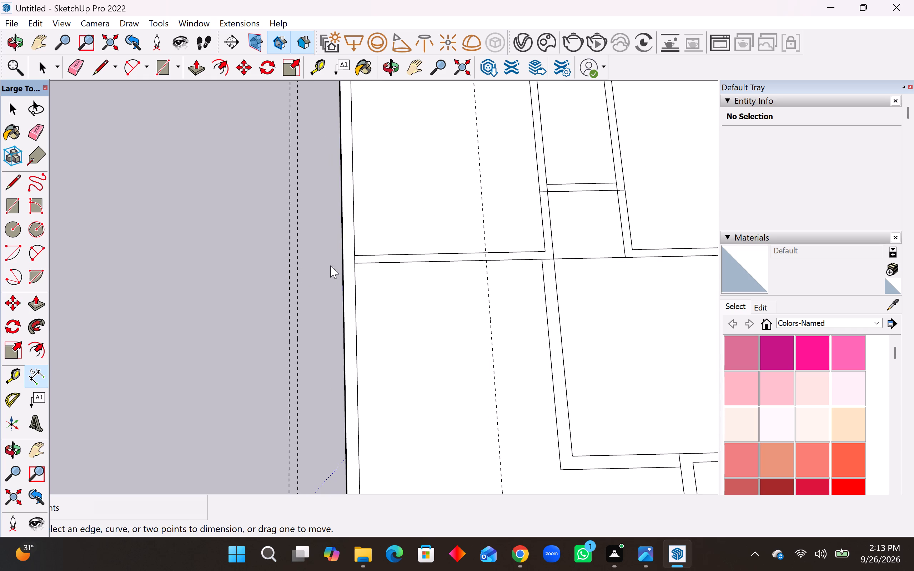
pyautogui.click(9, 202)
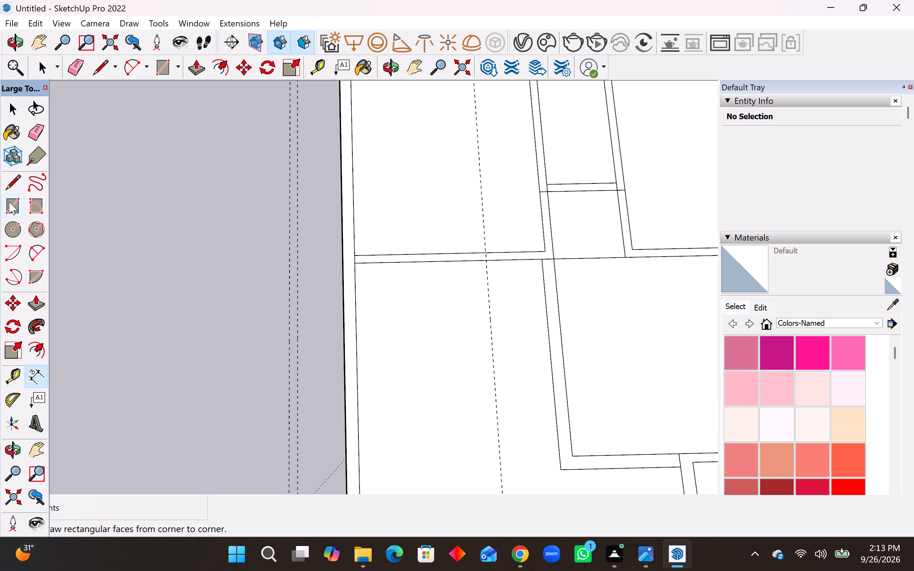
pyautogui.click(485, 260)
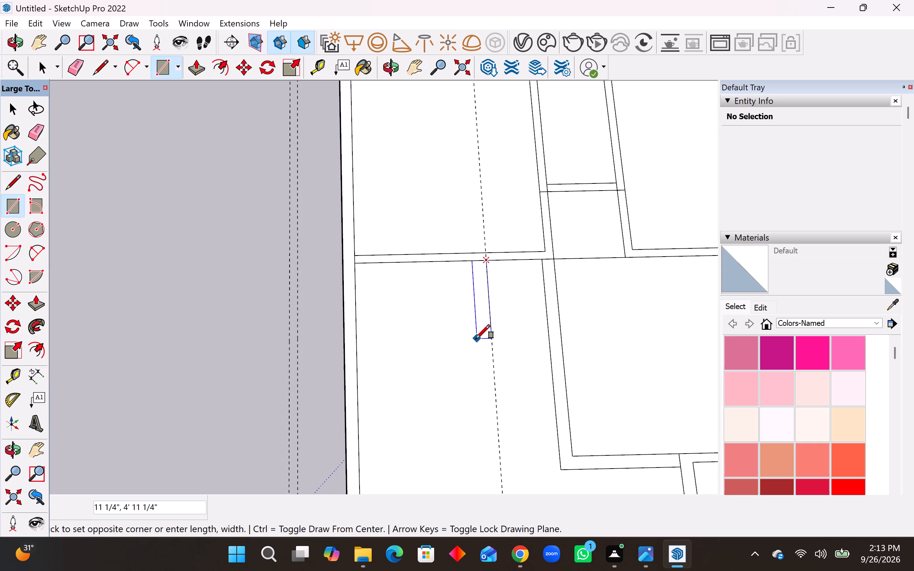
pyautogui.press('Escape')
# Extend both edges of the far-left room's near wall outward to the two outside guides with lines 3' 7" and 4' 1" long.
pyautogui.scroll(-6, 211, 193)
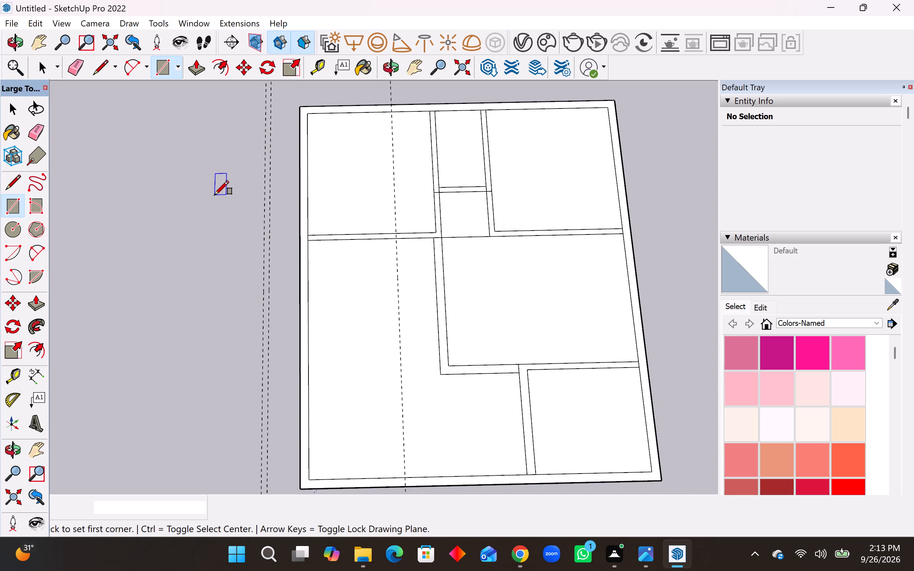
pyautogui.scroll(-1, 215, 195)
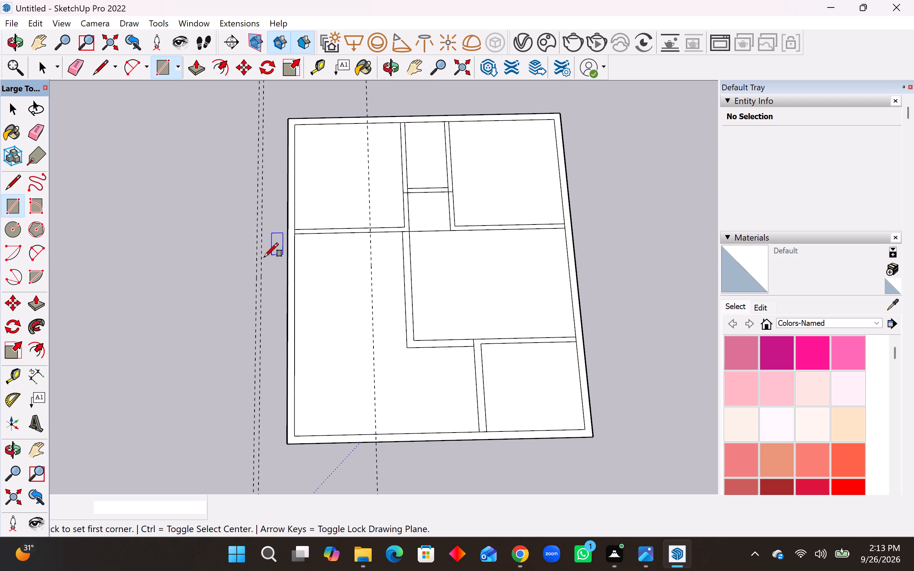
pyautogui.click(14, 185)
pyautogui.scroll(4, 307, 233)
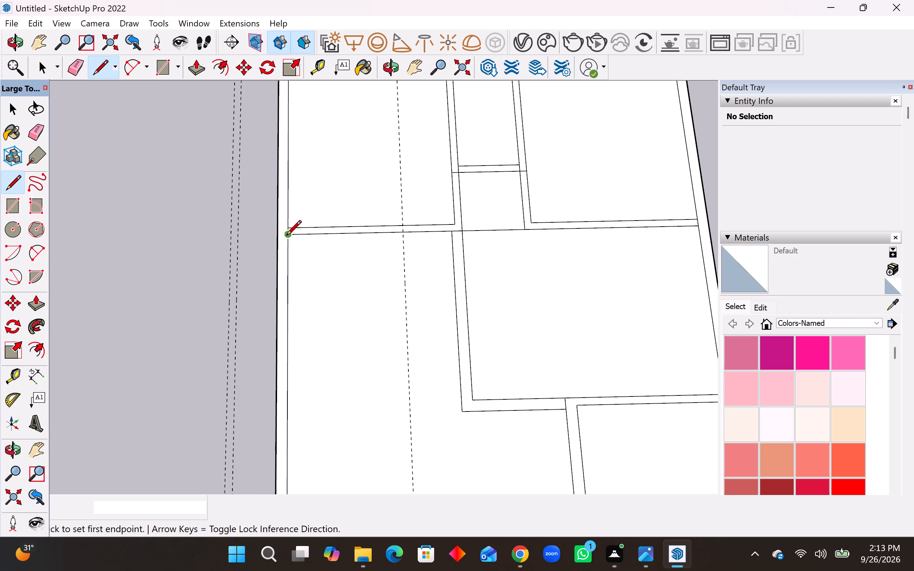
pyautogui.click(286, 236)
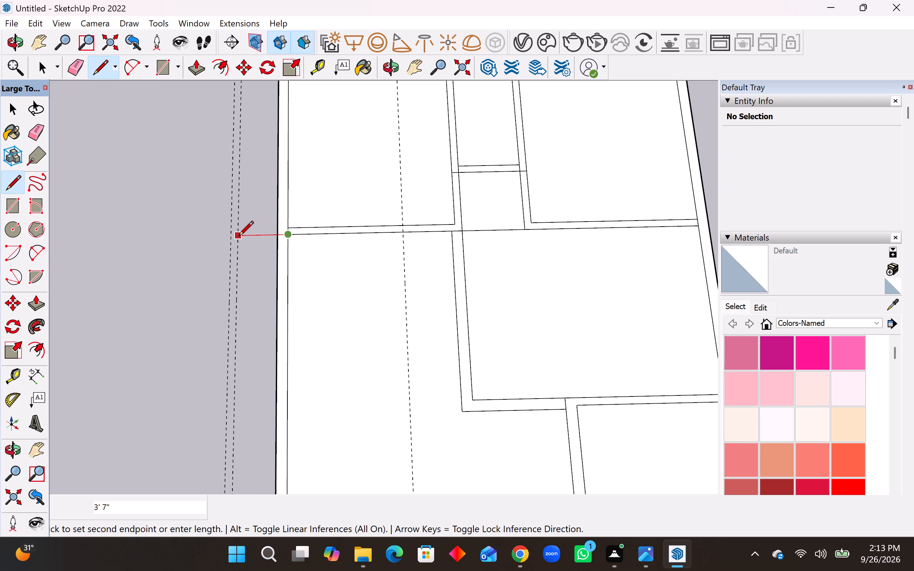
pyautogui.click(238, 237)
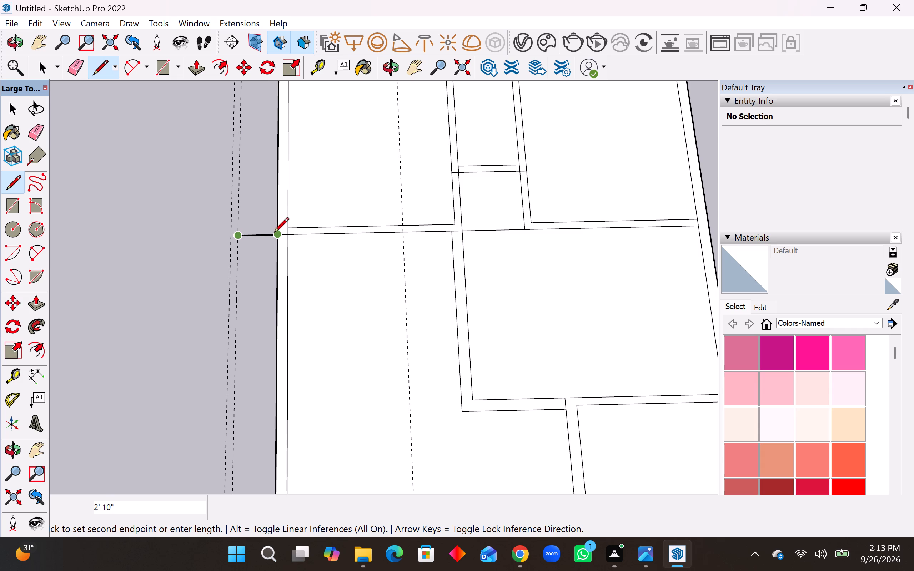
pyautogui.press('Escape')
pyautogui.click(290, 228)
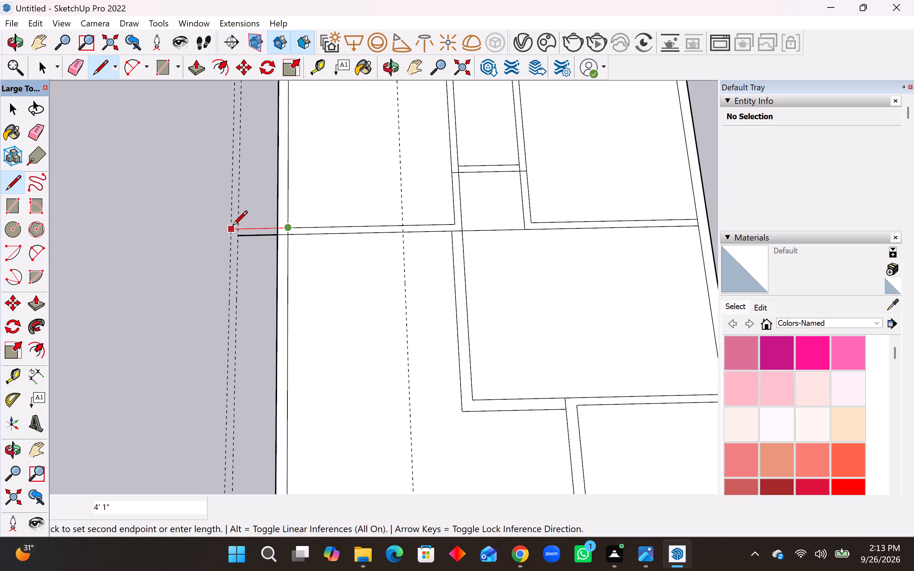
pyautogui.click(231, 227)
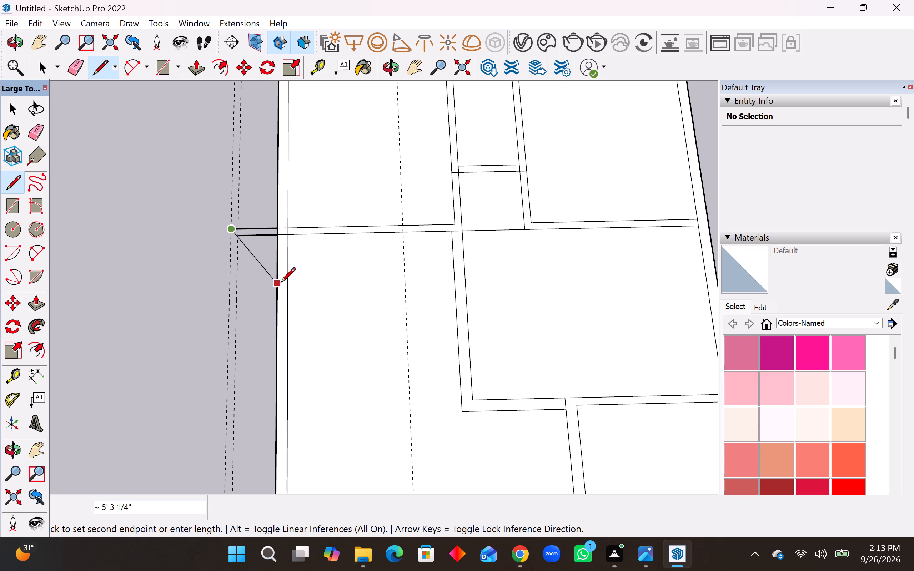
pyautogui.press('space')
# Place crosswise guides 7'2" in front of the far-left room's near wall and a further 9" beyond that.
pyautogui.scroll(-4, 276, 273)
pyautogui.scroll(2, 281, 340)
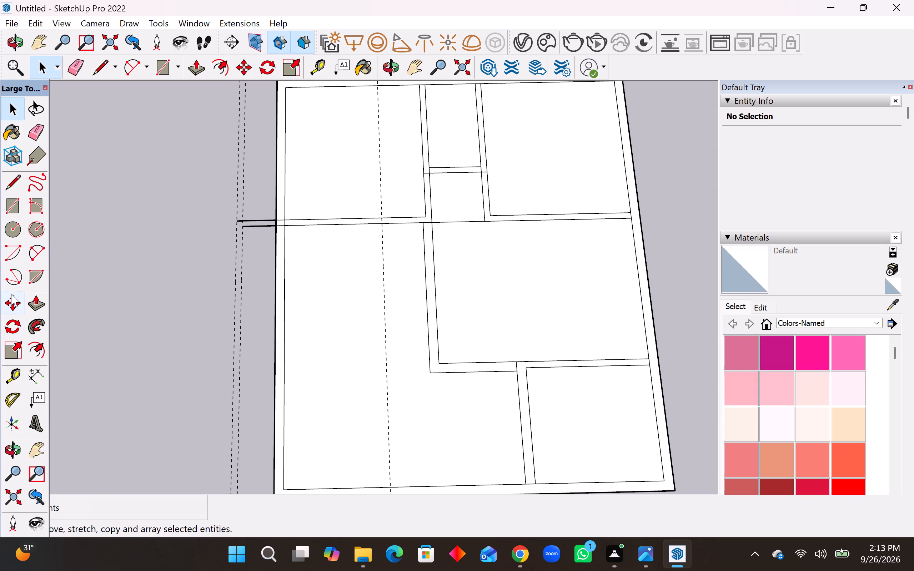
pyautogui.click(10, 374)
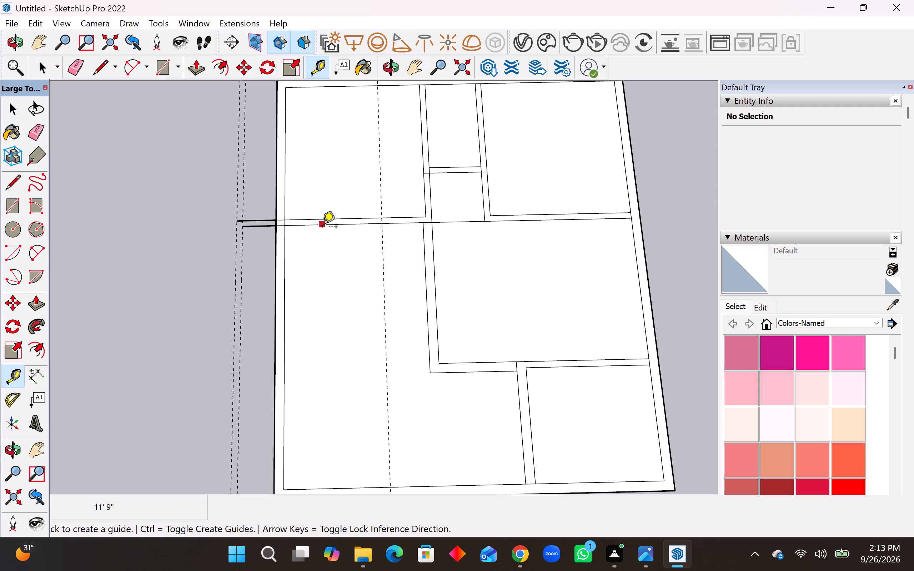
pyautogui.click(322, 228)
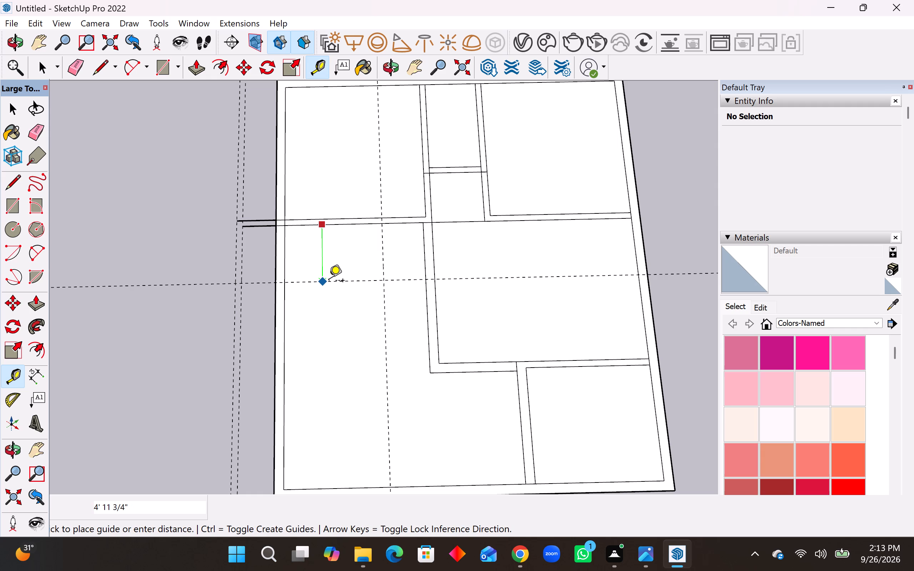
pyautogui.write('7\'2"')
pyautogui.press('Return')
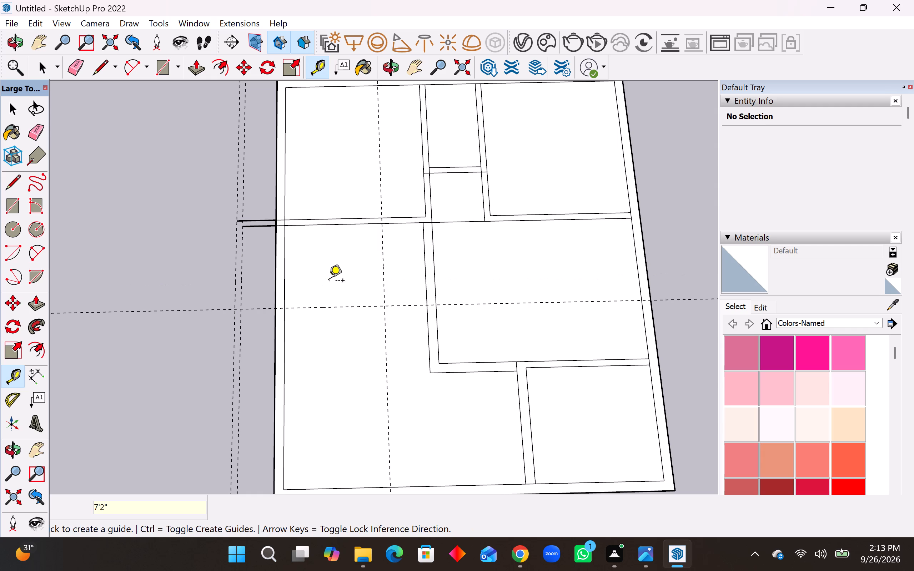
pyautogui.click(325, 309)
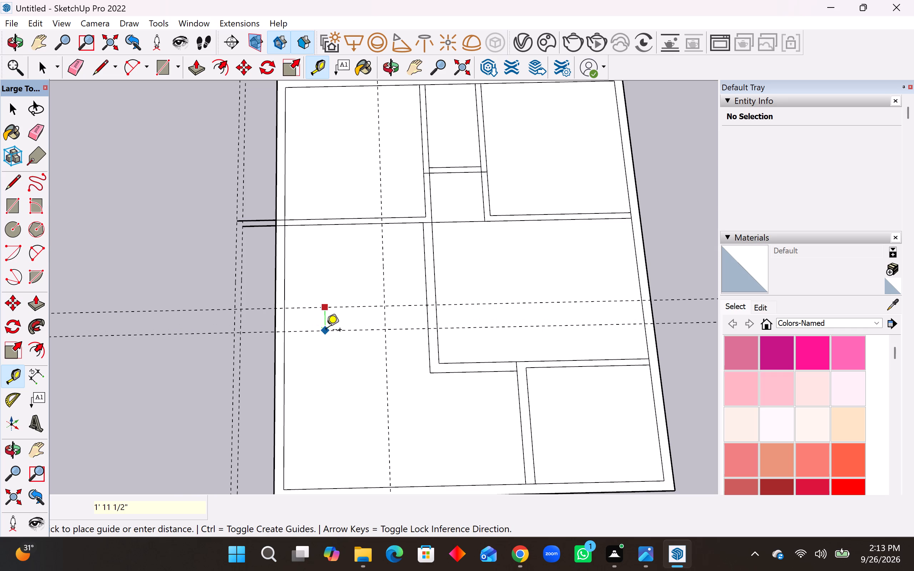
pyautogui.write('9"')
pyautogui.press('Return')
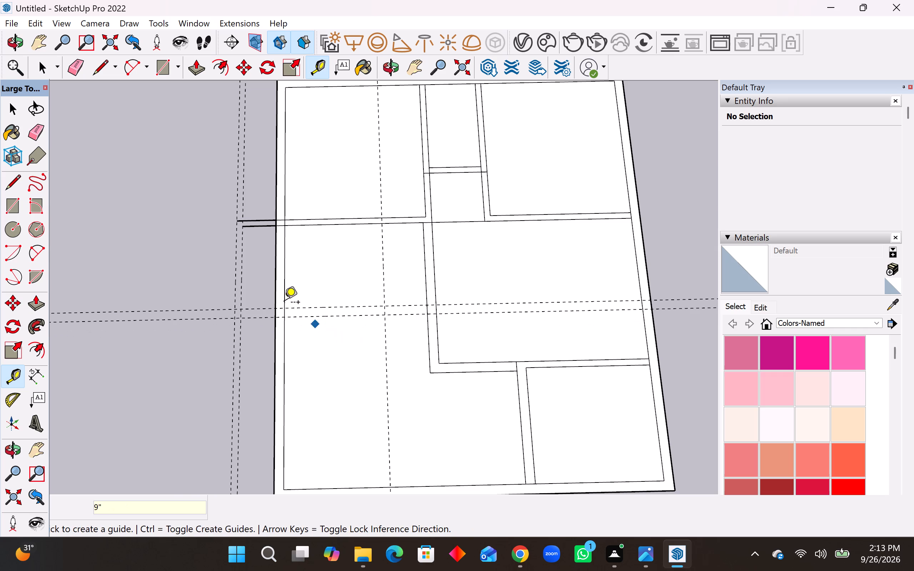
# Draw the projecting left room from where the inner lengthwise guide meets the far-left room's near wall: rectangles 12' 4" by 7' 11" and 11' 10" by 7' 2".
pyautogui.click(13, 207)
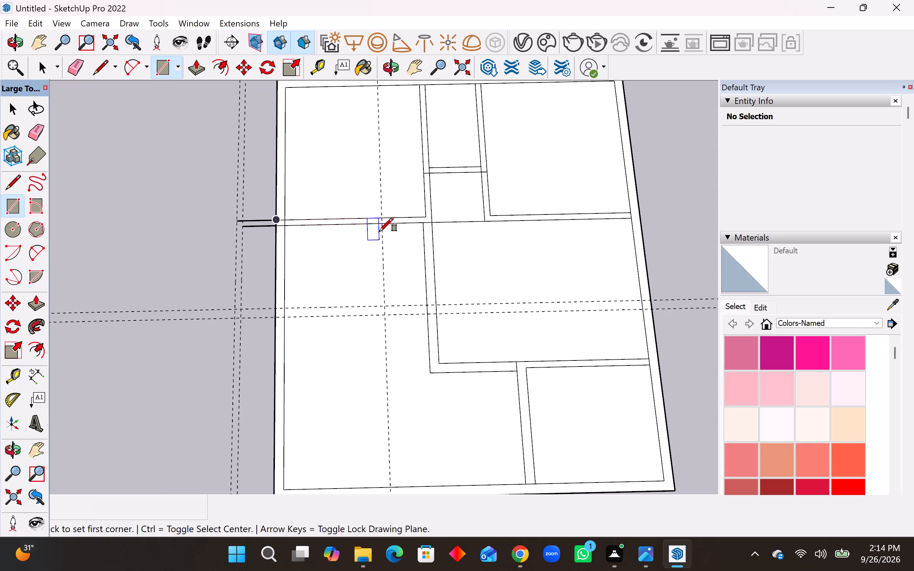
pyautogui.click(381, 225)
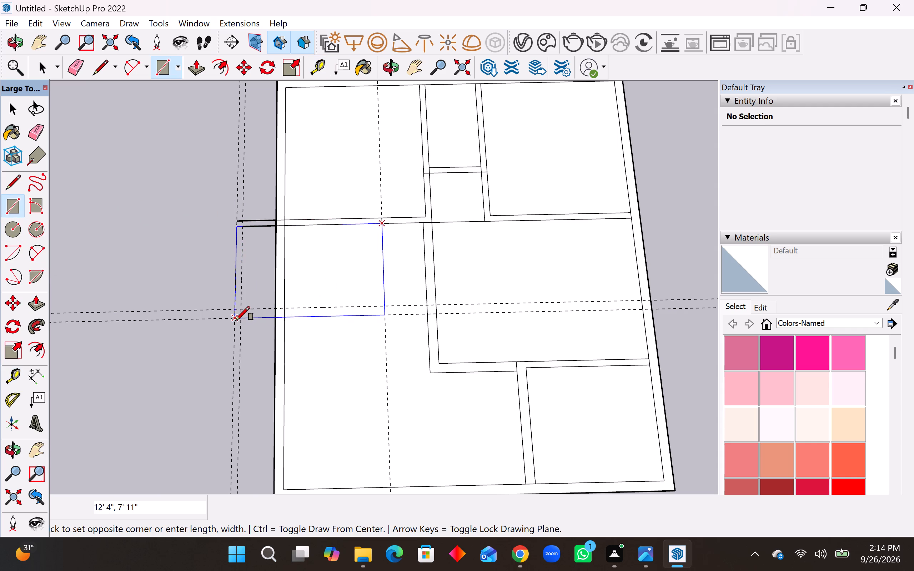
pyautogui.click(236, 320)
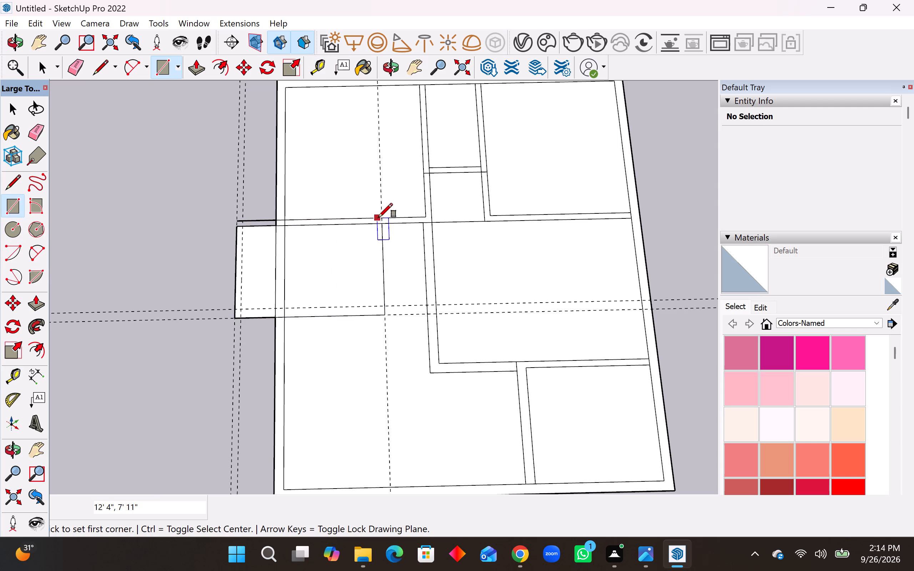
pyautogui.click(381, 217)
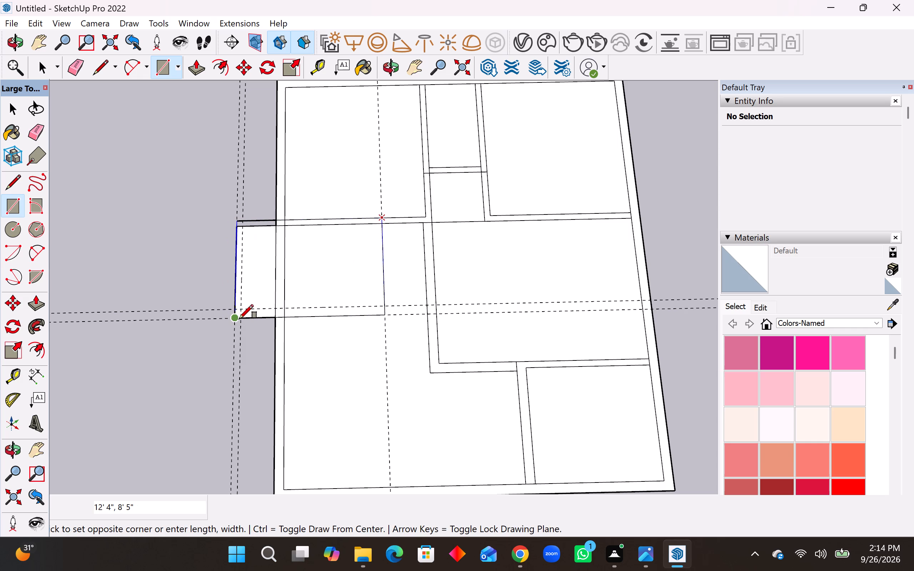
pyautogui.press('Escape')
pyautogui.click(383, 224)
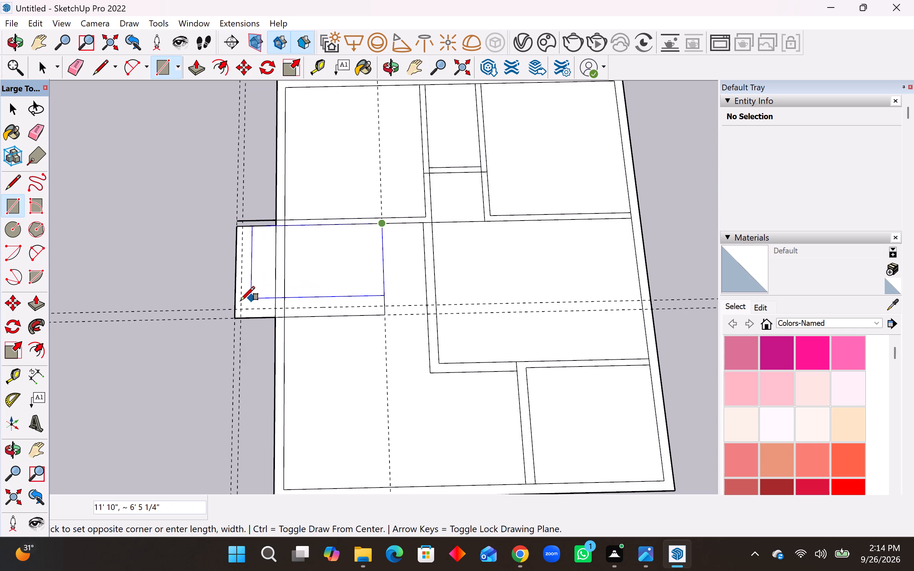
pyautogui.click(242, 308)
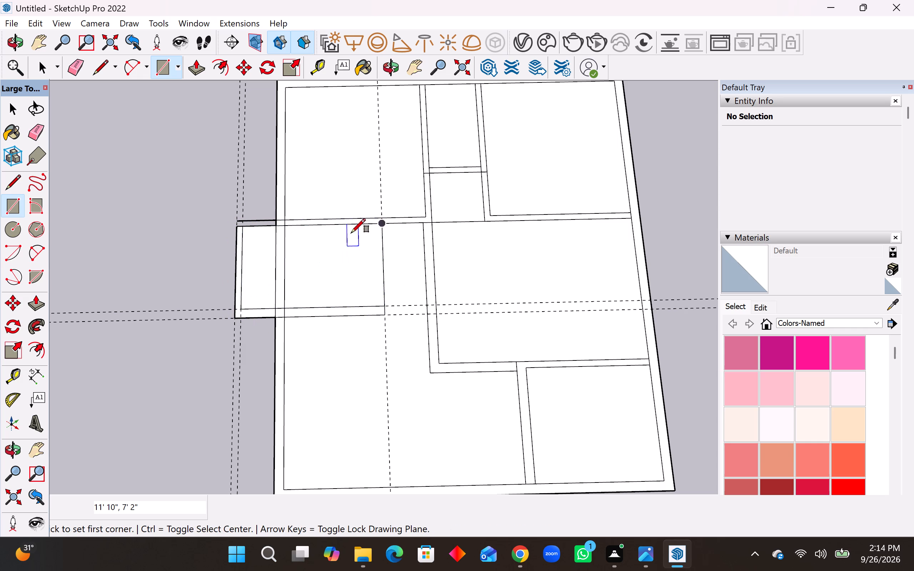
pyautogui.scroll(4, 385, 221)
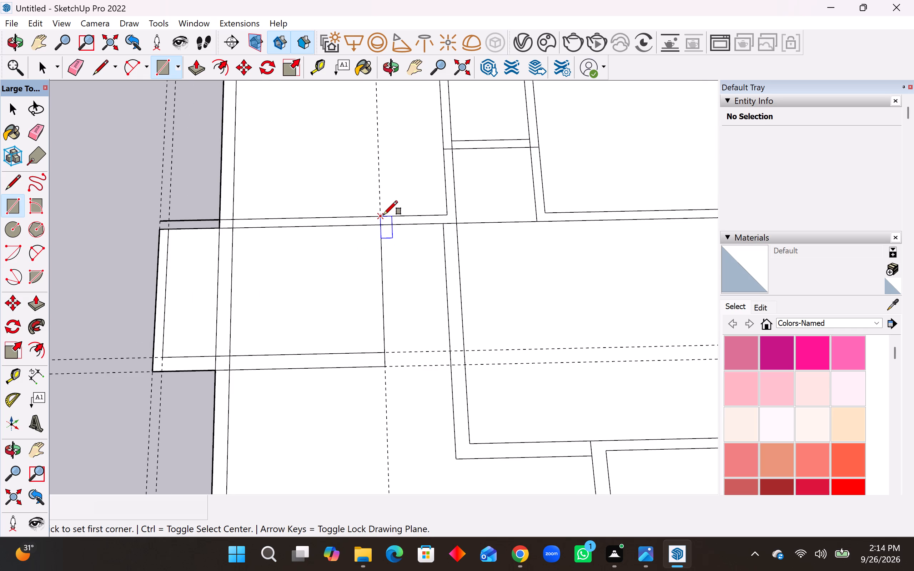
# Draw a 12' 4" by 8' 5" rectangle over the projecting left room, from the shared back wall's far edge to its outer front corner.
pyautogui.click(383, 215)
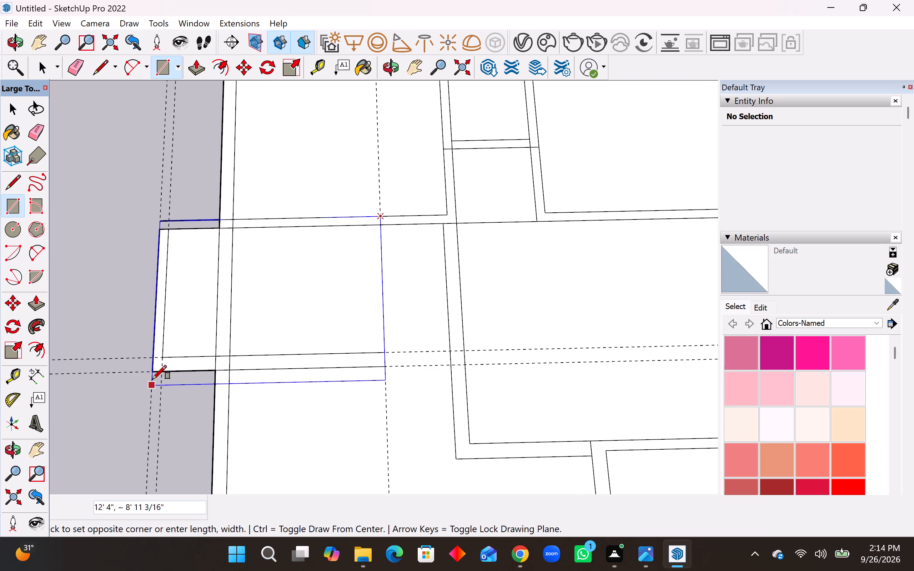
pyautogui.click(152, 374)
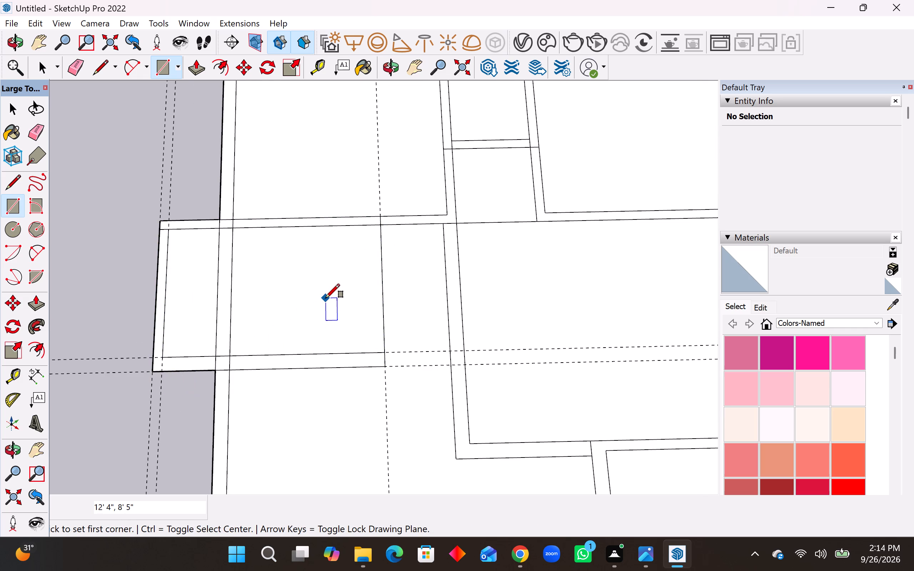
pyautogui.scroll(-3, 326, 298)
pyautogui.press('space')
pyautogui.scroll(-2, 353, 327)
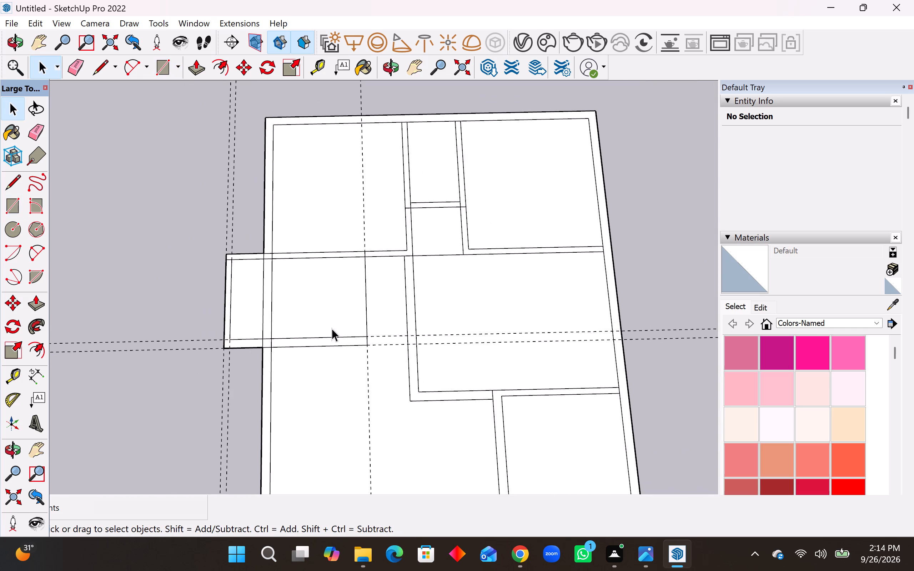
# Place a crosswise guide 9" behind the inner edge of the projecting left room's back wall.
pyautogui.scroll(3, 325, 332)
pyautogui.scroll(5, 165, 268)
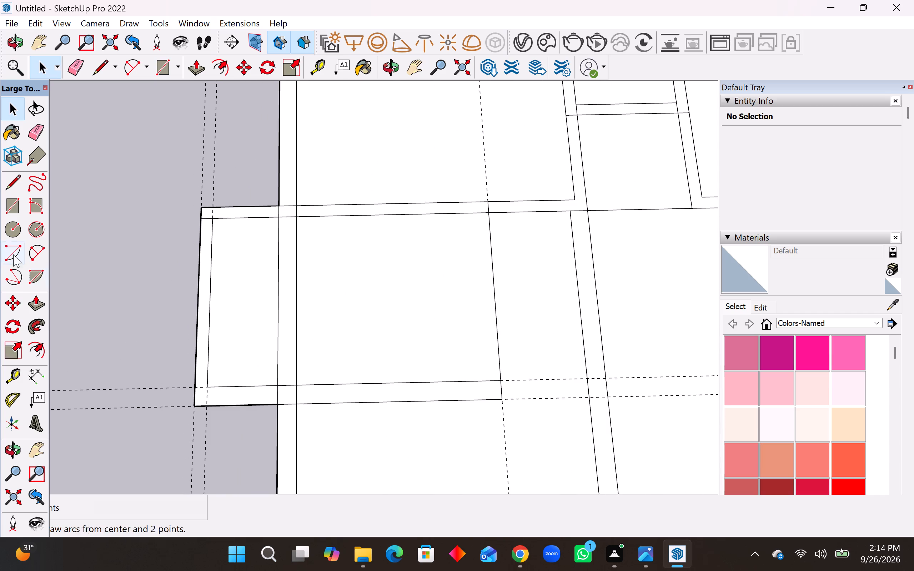
pyautogui.click(16, 370)
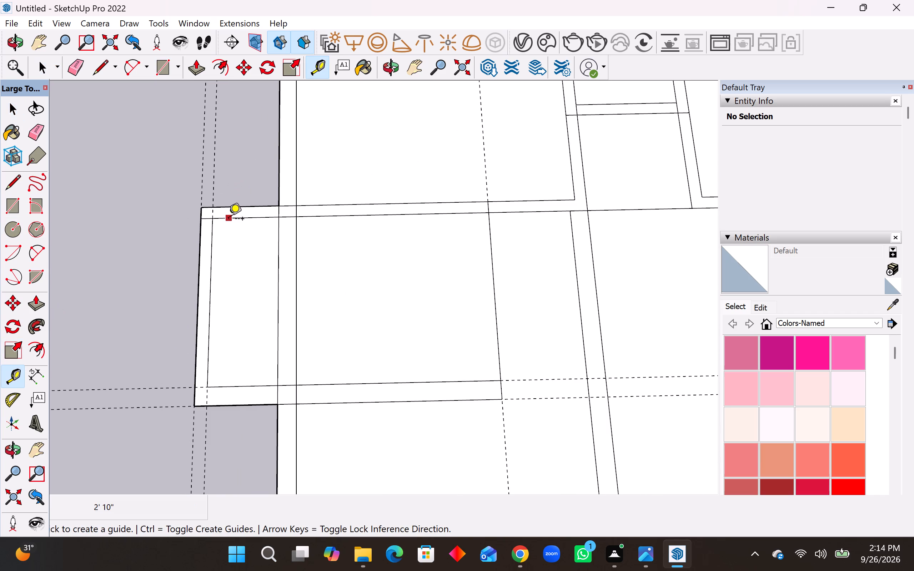
pyautogui.click(228, 221)
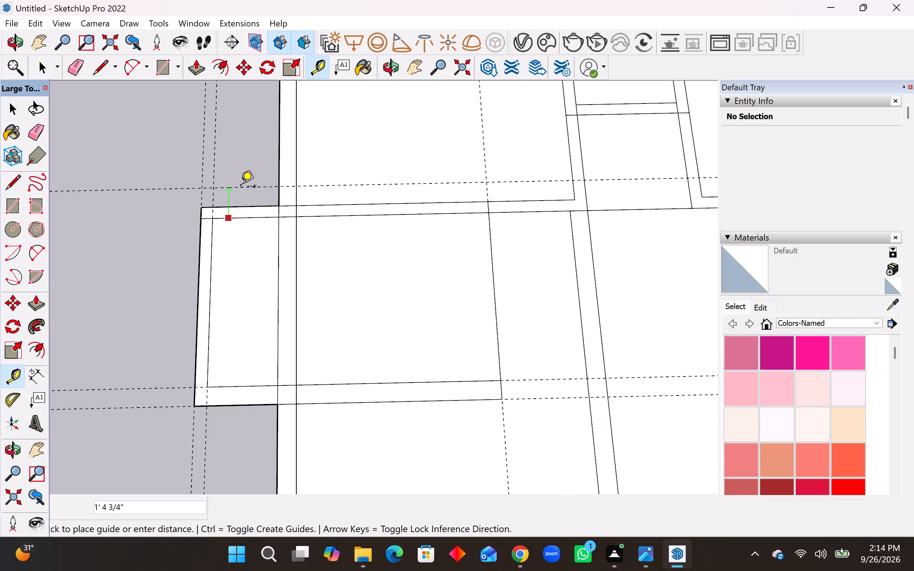
pyautogui.write('9"')
pyautogui.press('Return')
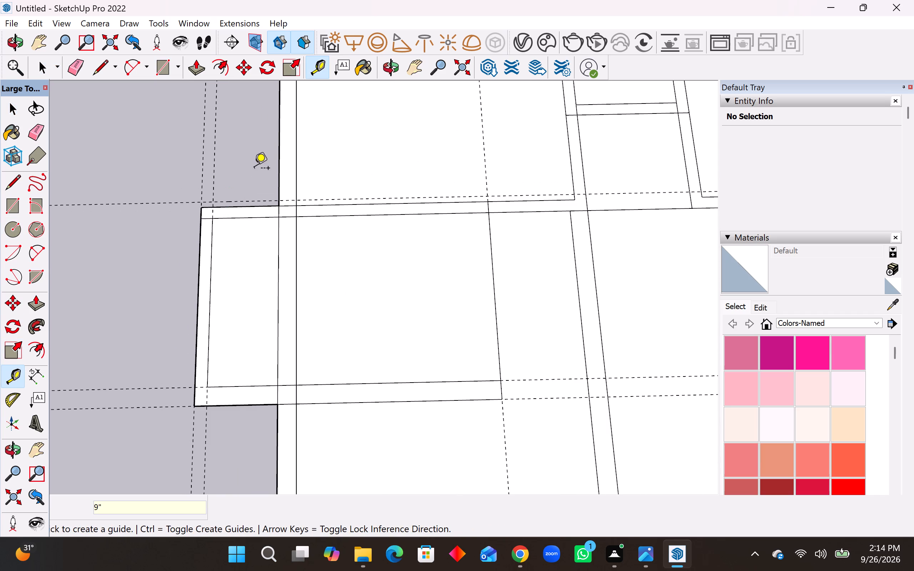
# Draw a 3' 4" by 9" rectangle to thicken the projecting room's back wall out to the new guide.
pyautogui.click(6, 188)
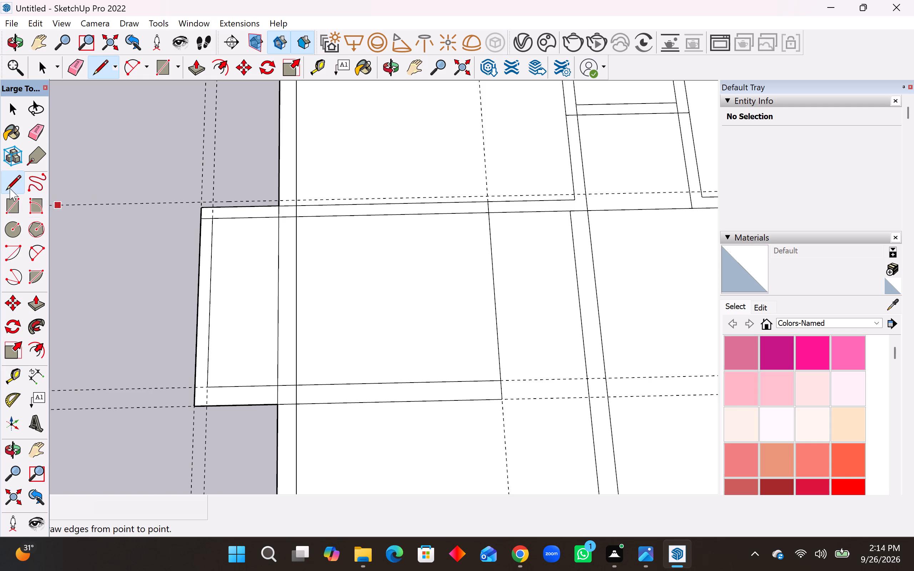
pyautogui.scroll(3, 203, 217)
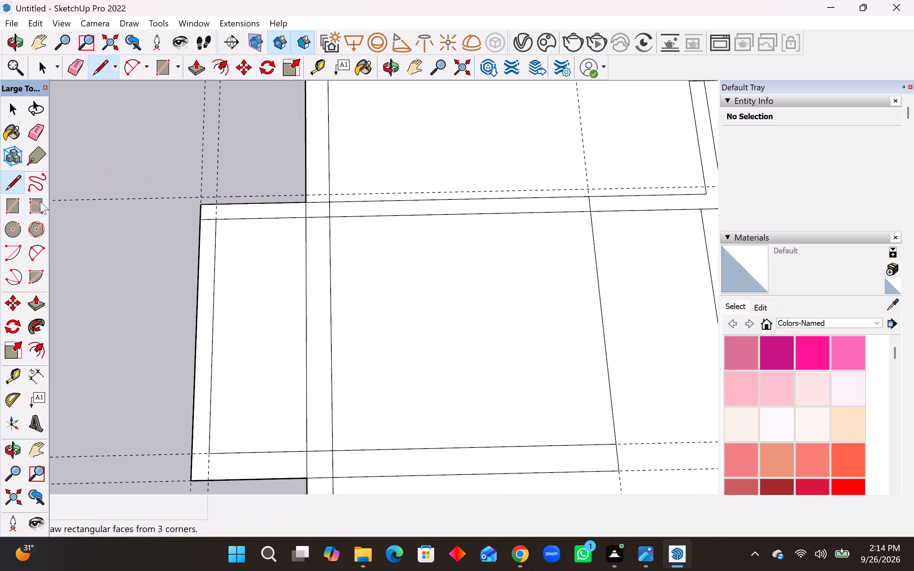
pyautogui.click(10, 206)
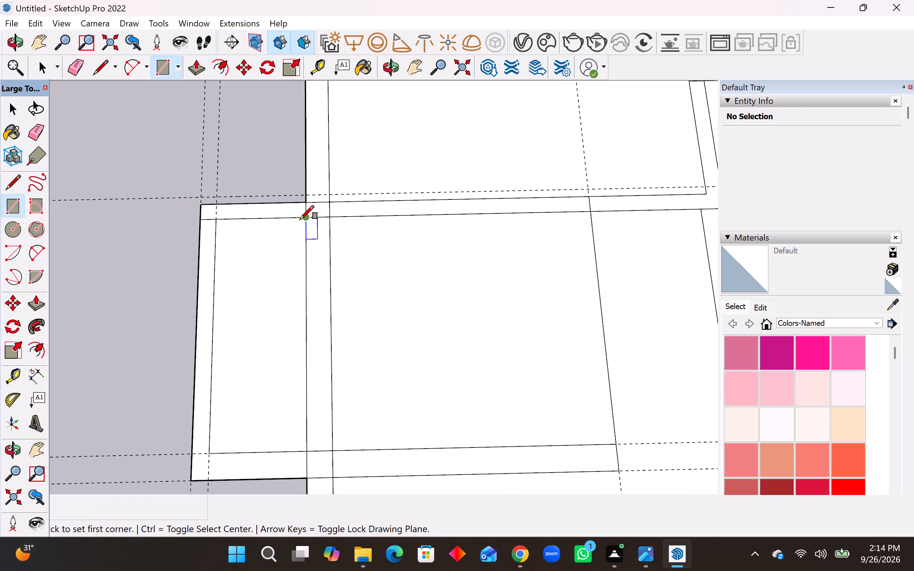
pyautogui.click(305, 219)
pyautogui.click(200, 198)
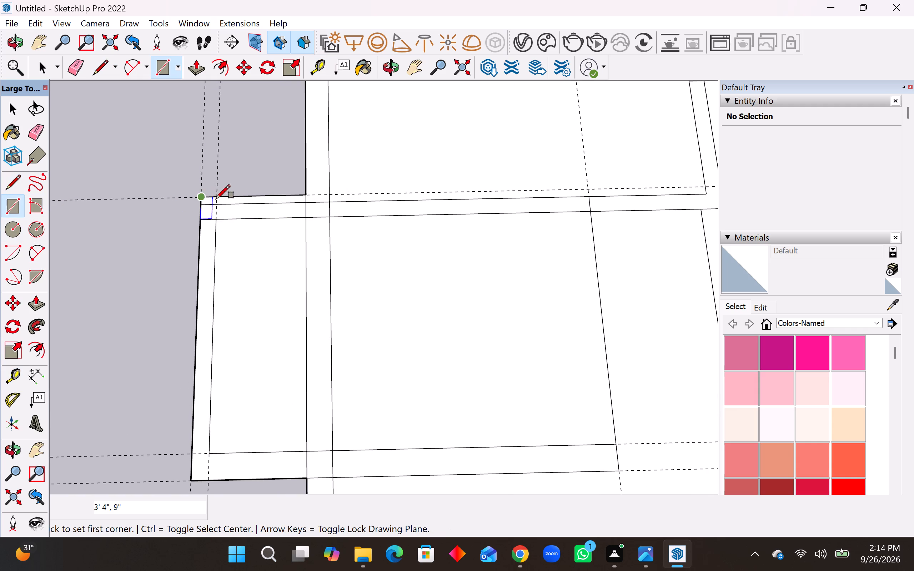
# Erase the two outer lengthwise guides, the three crosswise guides and the leftover edges inside the projecting room's back wall.
pyautogui.click(31, 136)
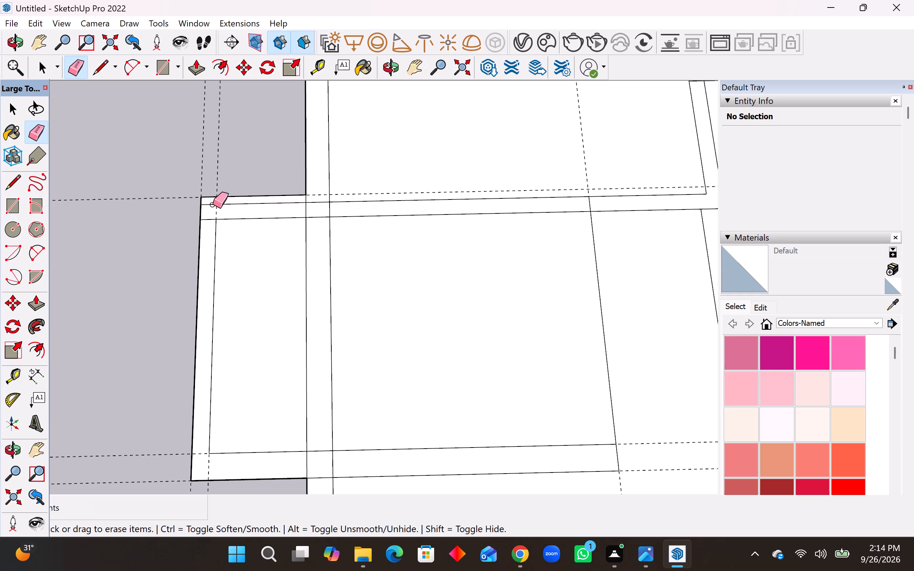
pyautogui.moveTo(213, 204); pyautogui.dragTo(212, 211)
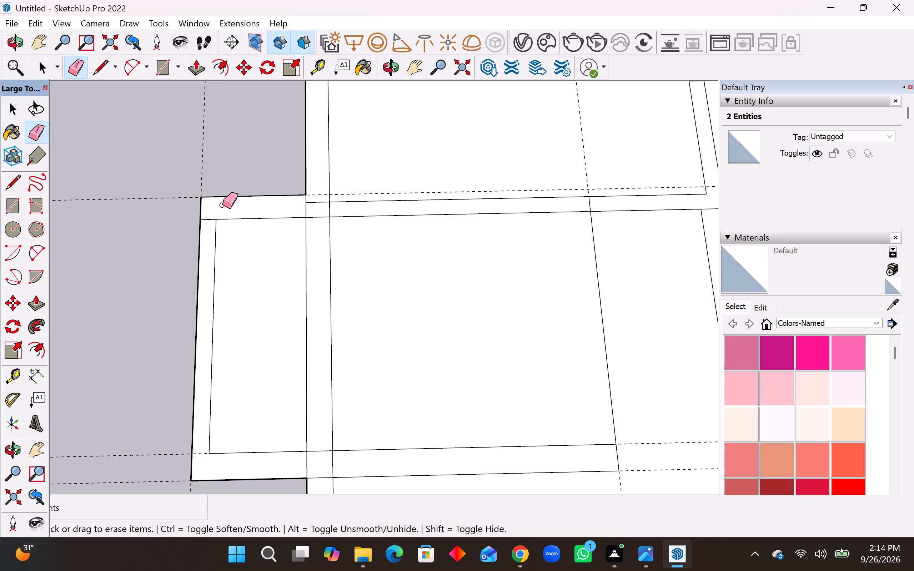
pyautogui.moveTo(199, 172); pyautogui.dragTo(215, 172)
pyautogui.moveTo(207, 216); pyautogui.dragTo(208, 222)
pyautogui.moveTo(187, 197); pyautogui.dragTo(187, 206)
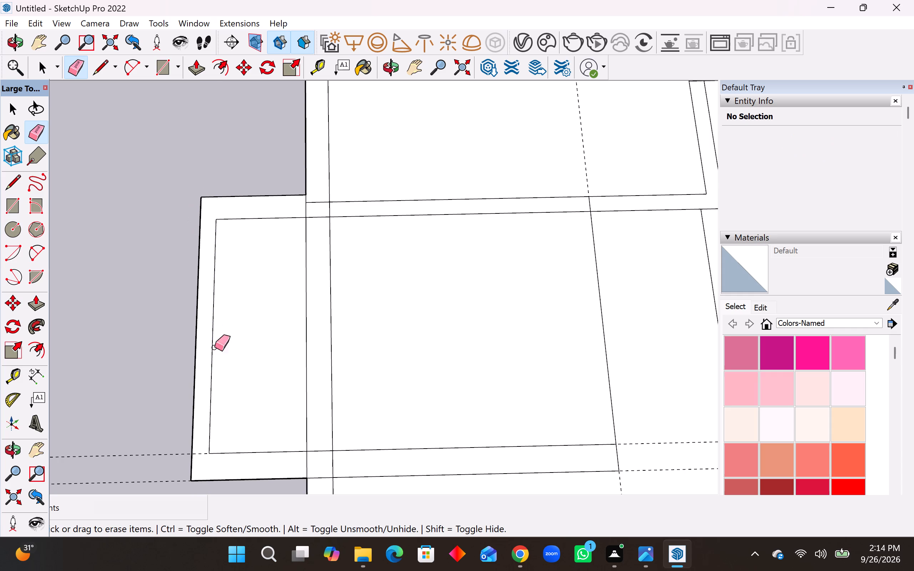
pyautogui.scroll(-3, 225, 375)
pyautogui.moveTo(166, 433); pyautogui.dragTo(170, 466)
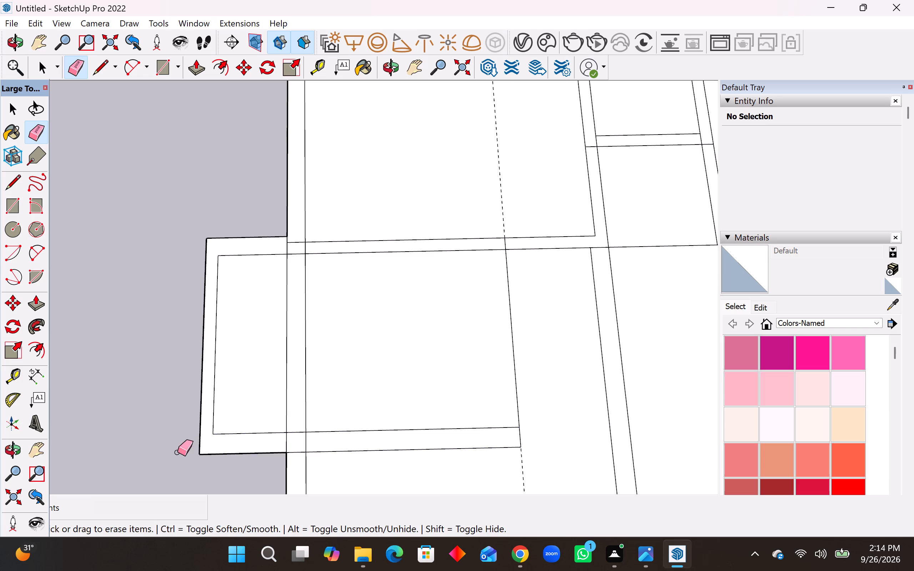
# Erase the leftover edge pieces where the house's outer left wall crosses the projecting room's back and front walls.
pyautogui.scroll(-4, 254, 365)
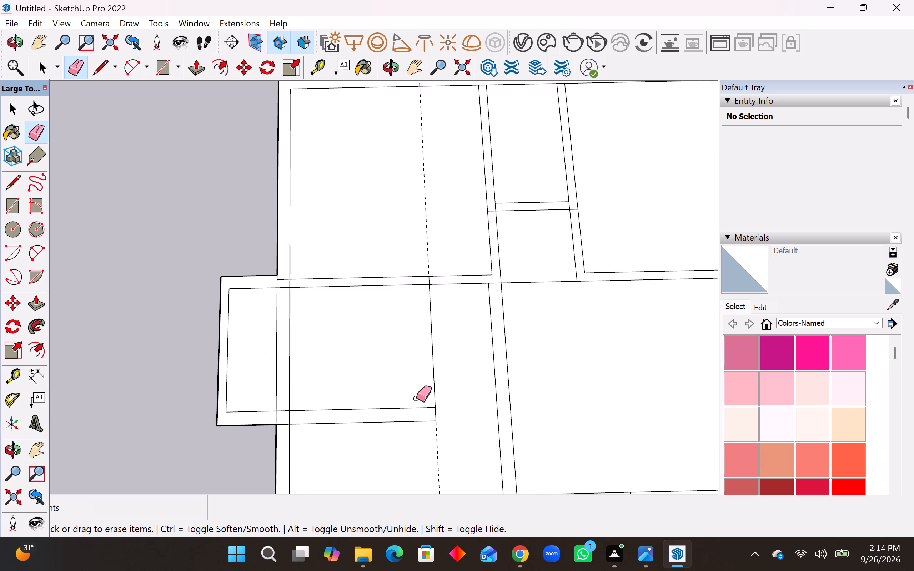
pyautogui.scroll(4, 275, 295)
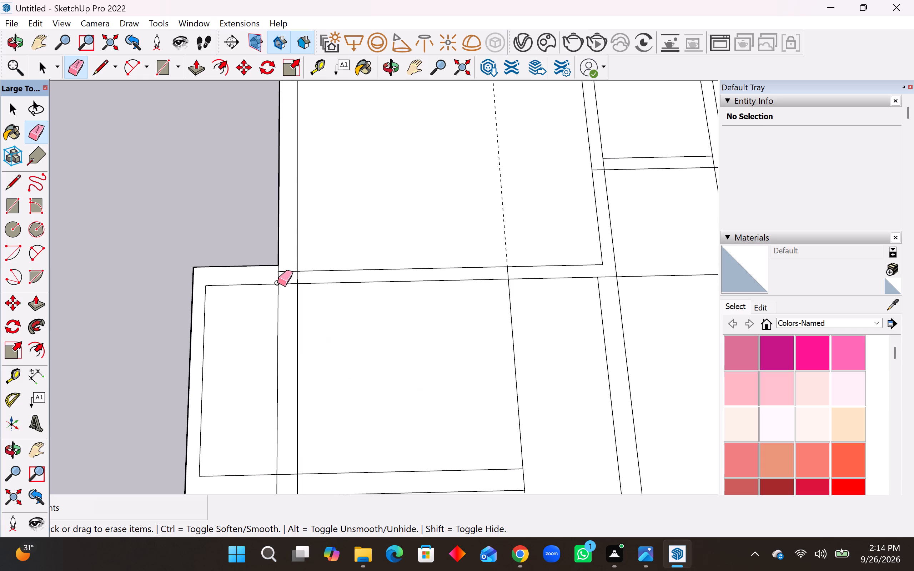
pyautogui.moveTo(278, 276); pyautogui.dragTo(286, 270)
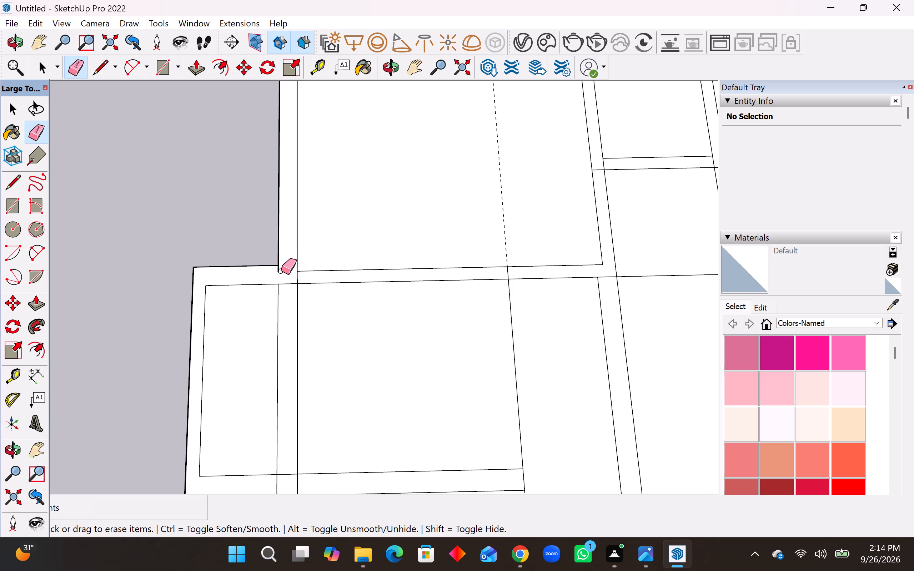
pyautogui.click(279, 270)
pyautogui.scroll(-8, 281, 274)
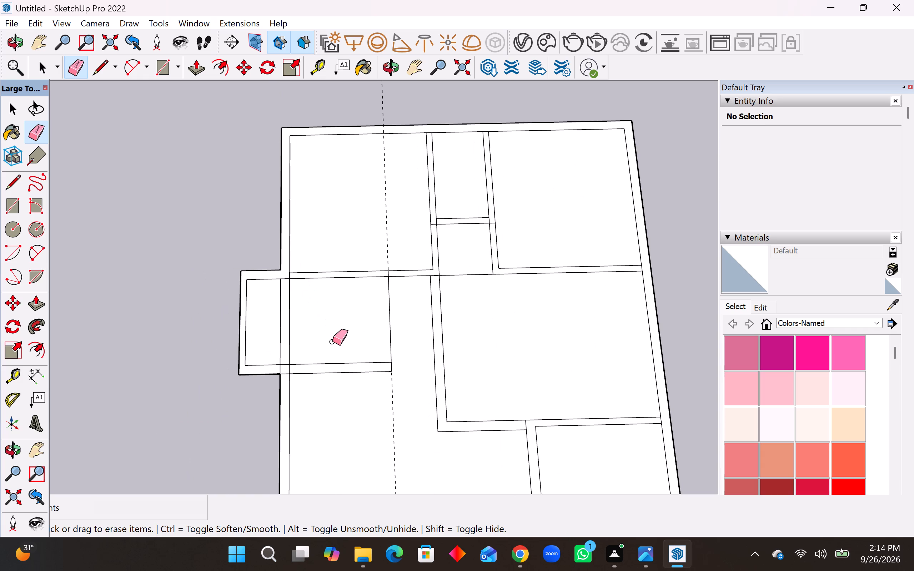
pyautogui.scroll(6, 278, 380)
pyautogui.moveTo(280, 363); pyautogui.dragTo(284, 363)
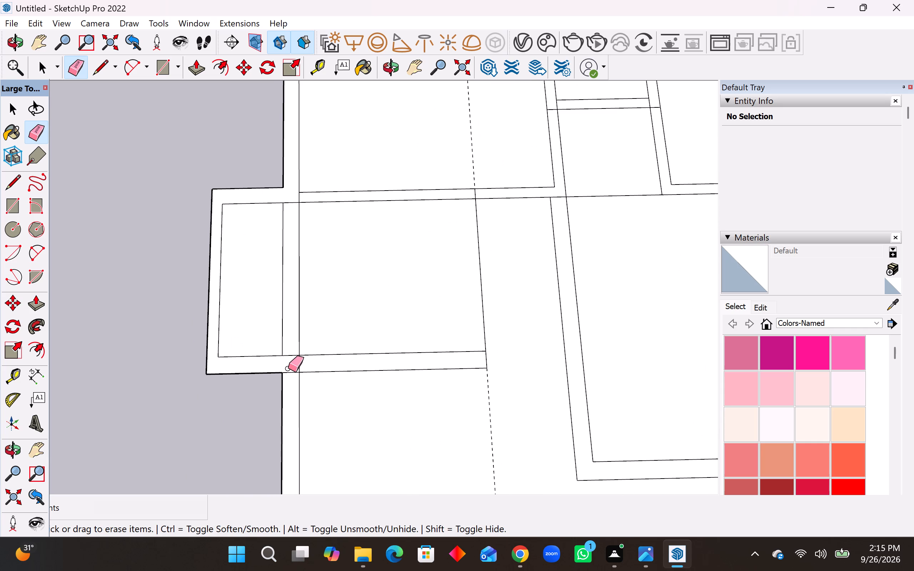
pyautogui.click(289, 368)
pyautogui.scroll(-4, 293, 342)
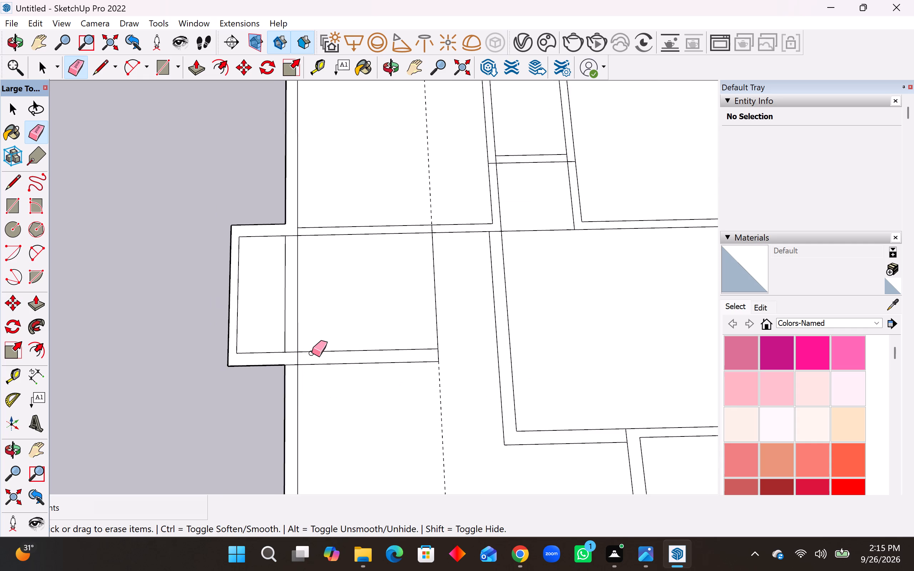
pyautogui.scroll(-3, 316, 353)
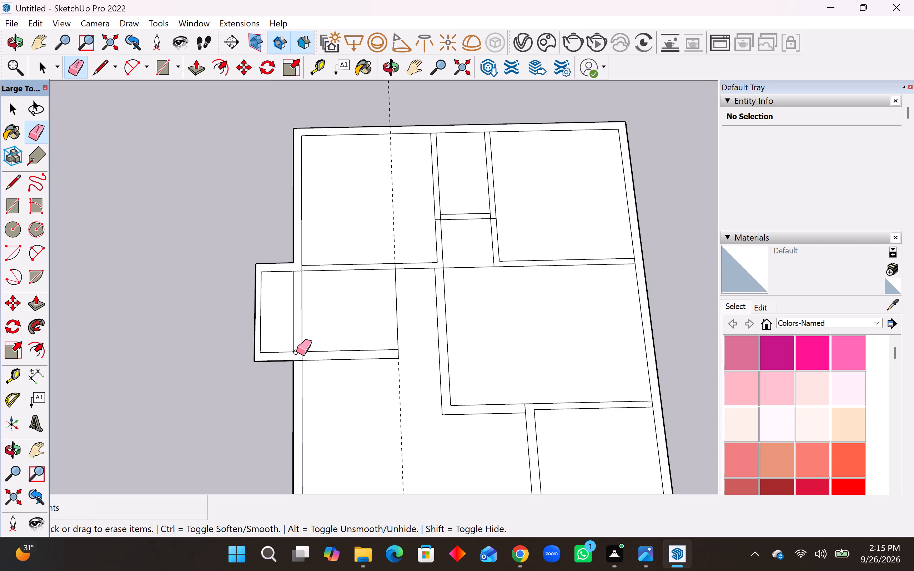
pyautogui.click(296, 352)
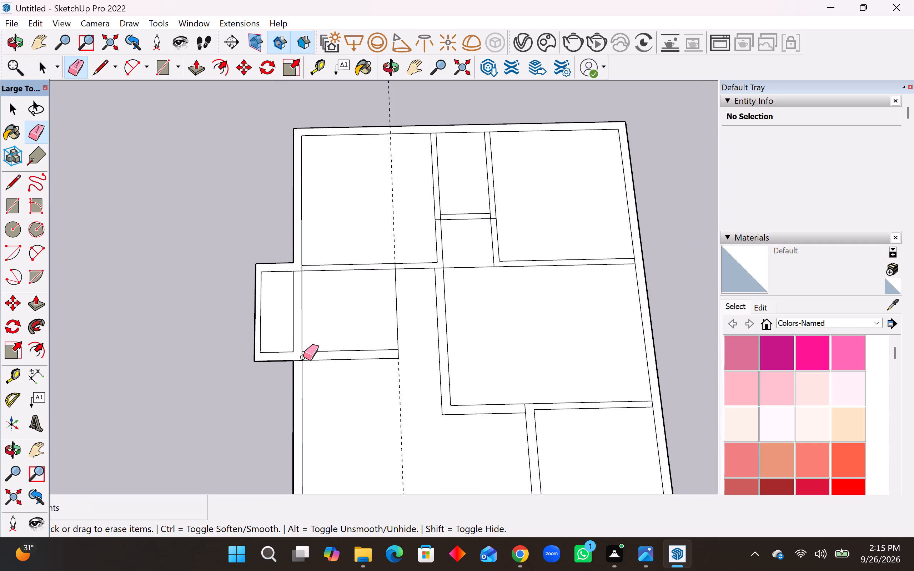
pyautogui.click(302, 357)
# Erase the two old outer wall lines running through the projecting room's interior.
pyautogui.scroll(4, 258, 283)
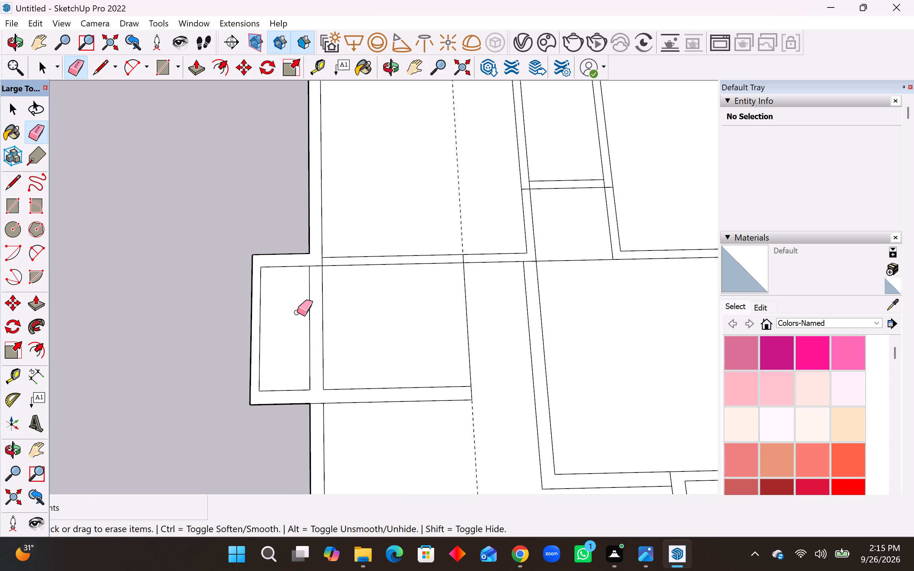
pyautogui.moveTo(300, 312); pyautogui.dragTo(313, 311)
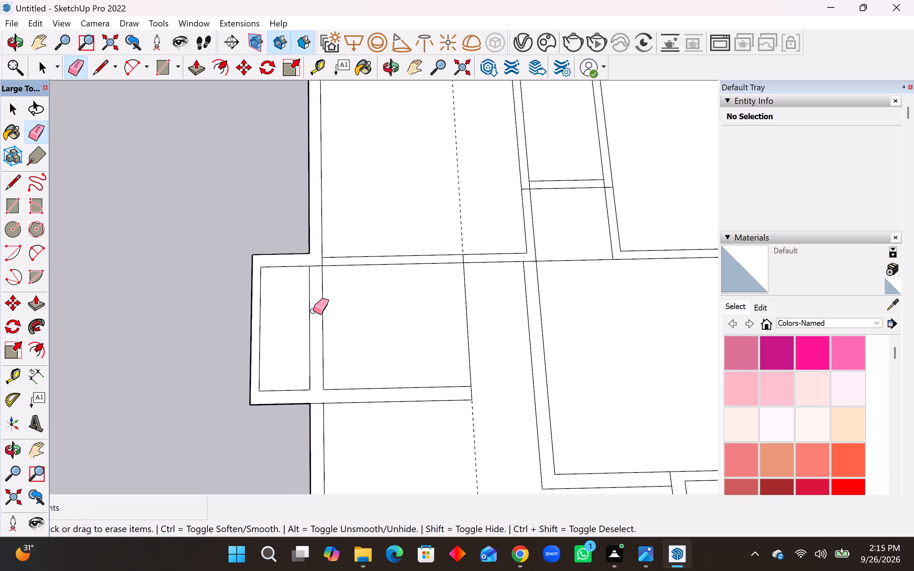
pyautogui.moveTo(313, 311); pyautogui.dragTo(329, 311)
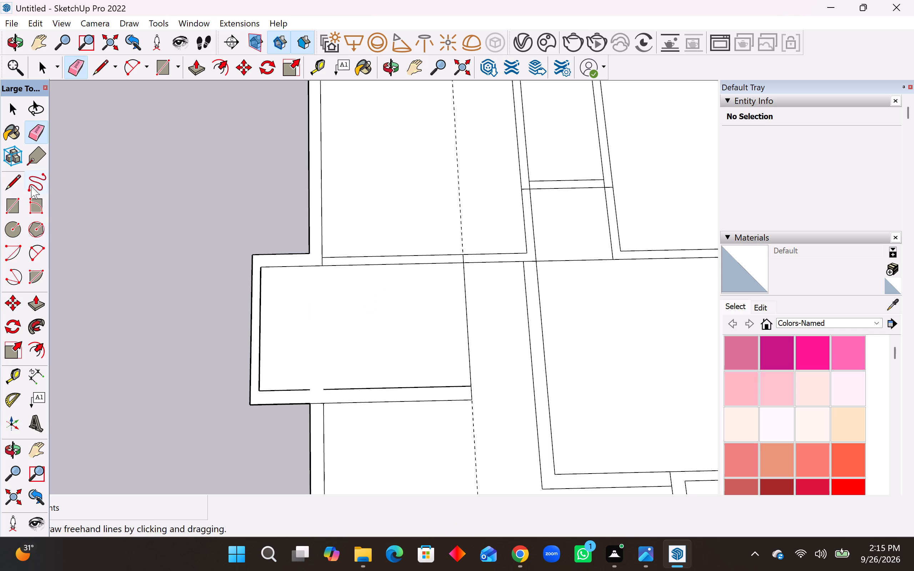
# Redraw the inner edge of the projecting room's front wall with an 11' 10" line from its outer inside corner to the remaining lengthwise guide.
pyautogui.click(15, 184)
pyautogui.click(263, 389)
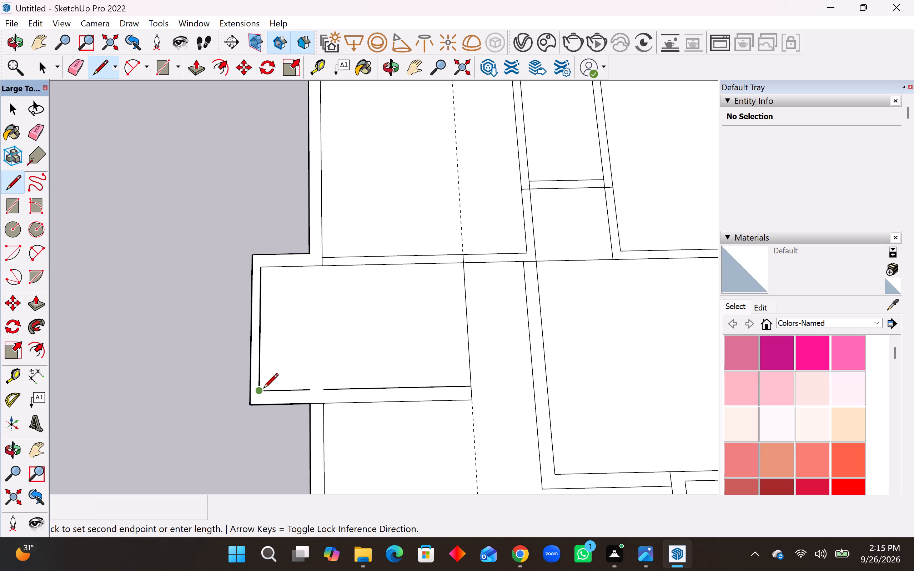
pyautogui.click(474, 387)
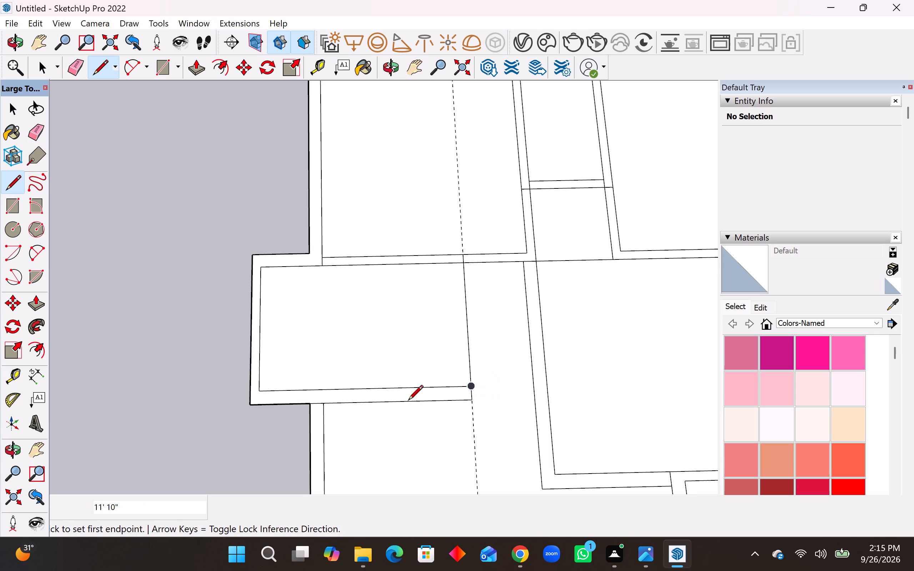
pyautogui.scroll(-1, 289, 358)
pyautogui.press('Escape')
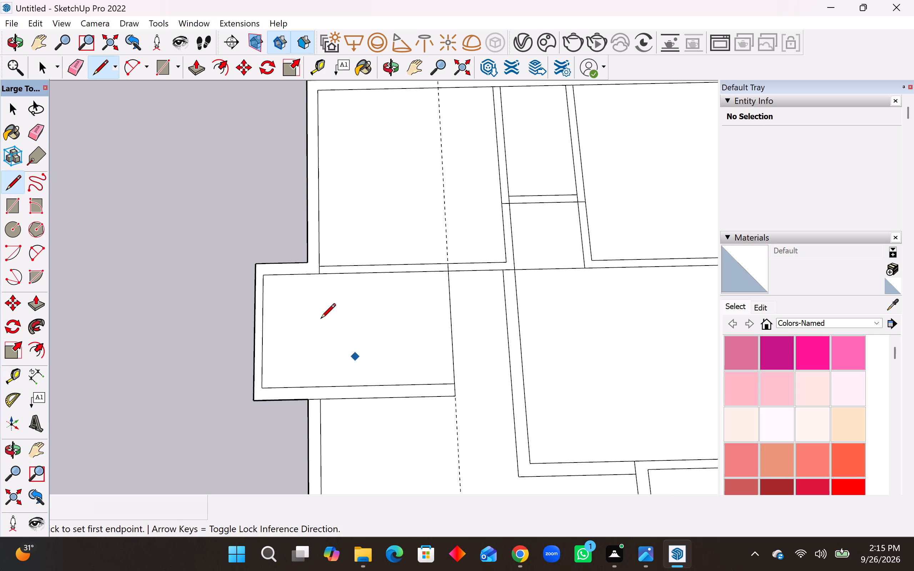
# Erase the short stub crossing the wall between the far-left room and the projecting room.
pyautogui.scroll(5, 309, 287)
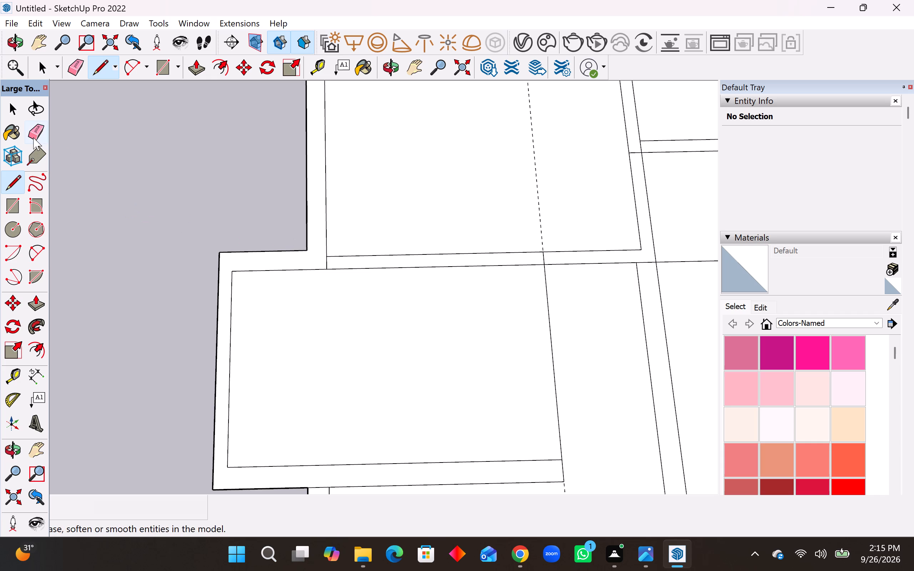
pyautogui.click(33, 137)
pyautogui.click(324, 262)
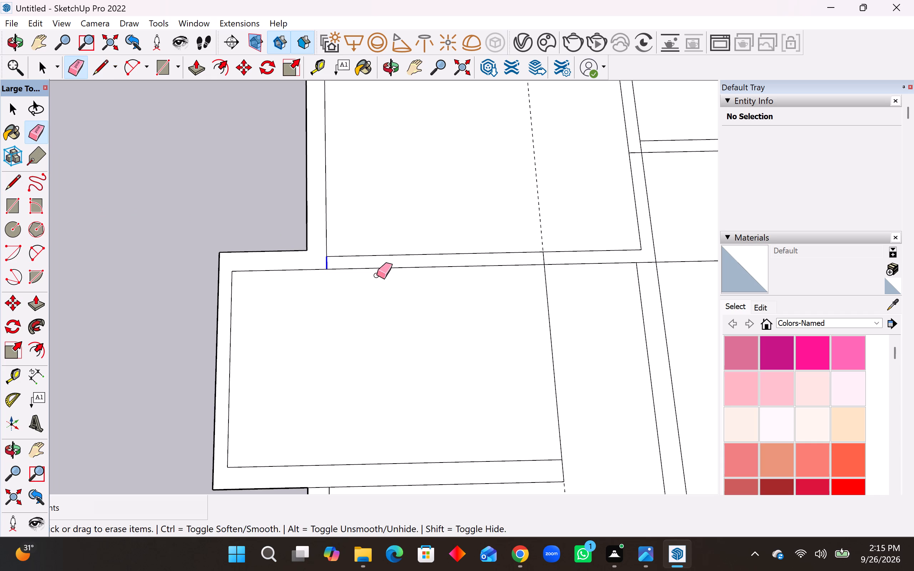
pyautogui.scroll(-4, 309, 309)
pyautogui.scroll(-3, 452, 320)
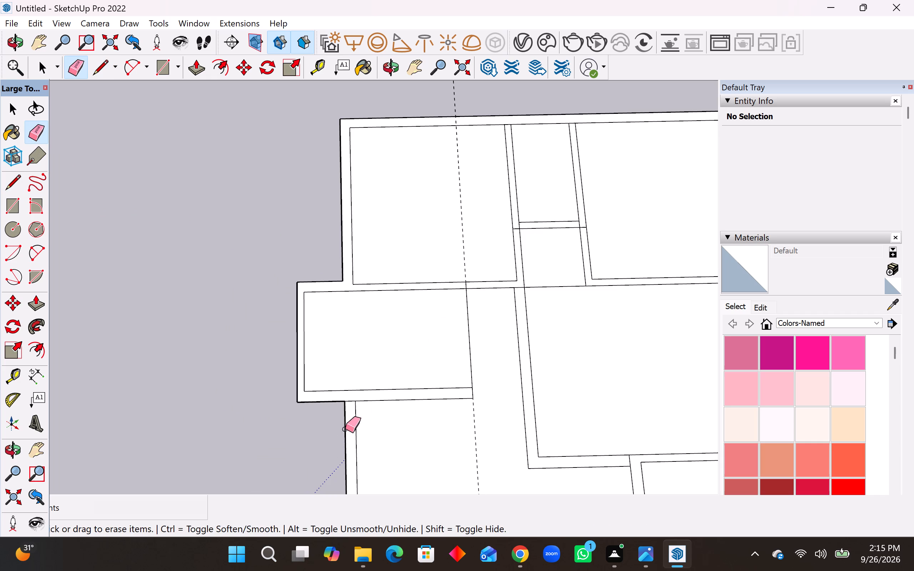
pyautogui.scroll(-3, 349, 373)
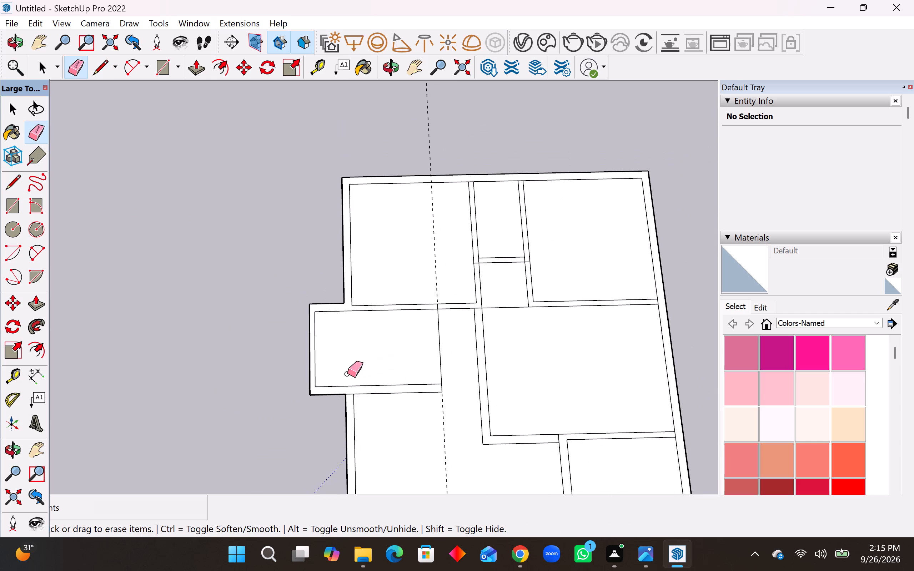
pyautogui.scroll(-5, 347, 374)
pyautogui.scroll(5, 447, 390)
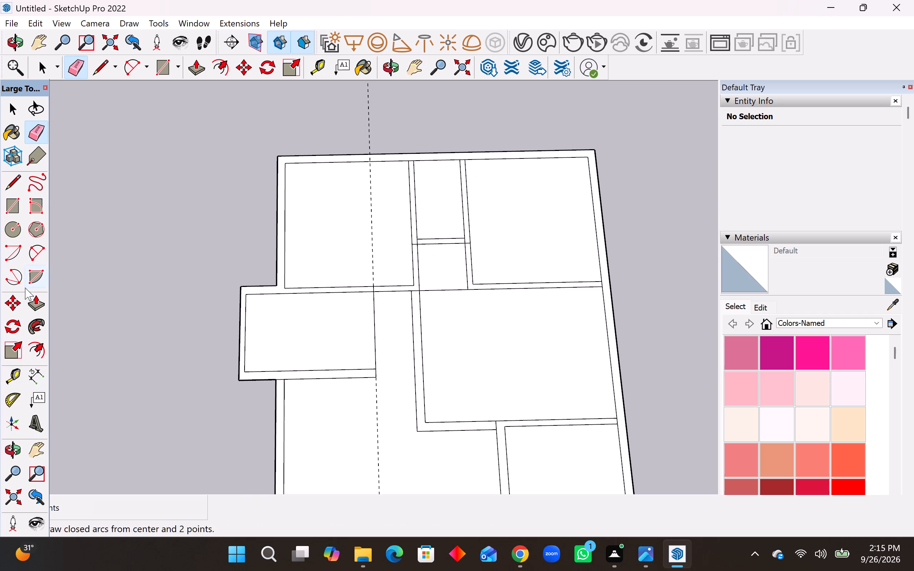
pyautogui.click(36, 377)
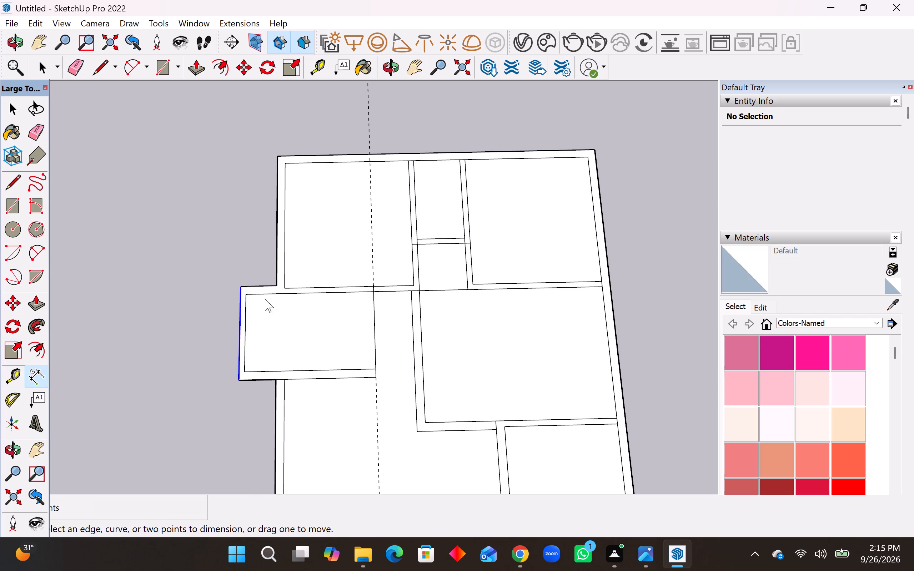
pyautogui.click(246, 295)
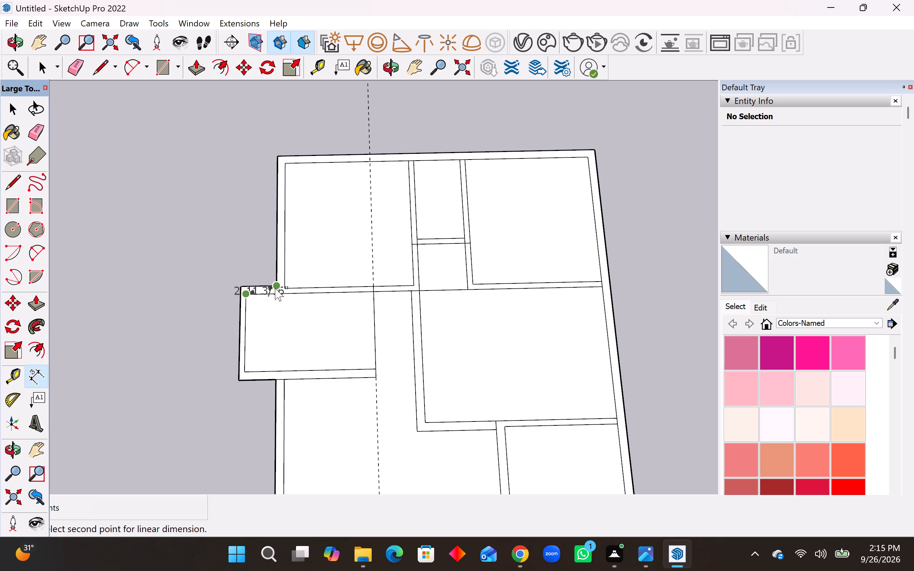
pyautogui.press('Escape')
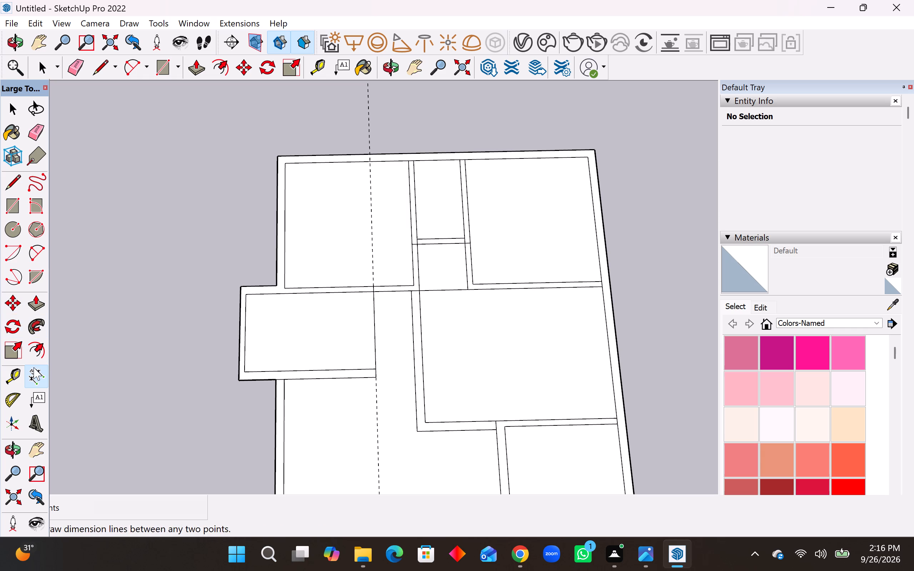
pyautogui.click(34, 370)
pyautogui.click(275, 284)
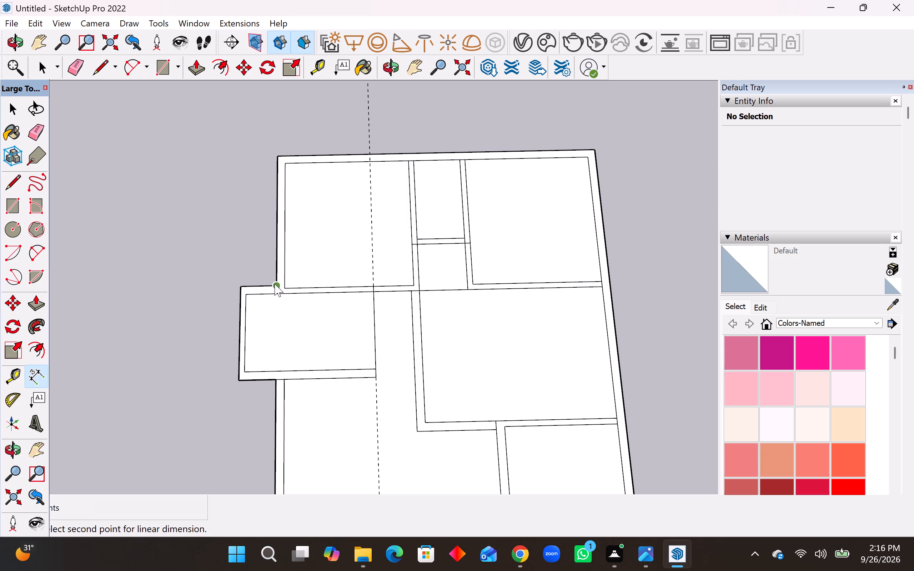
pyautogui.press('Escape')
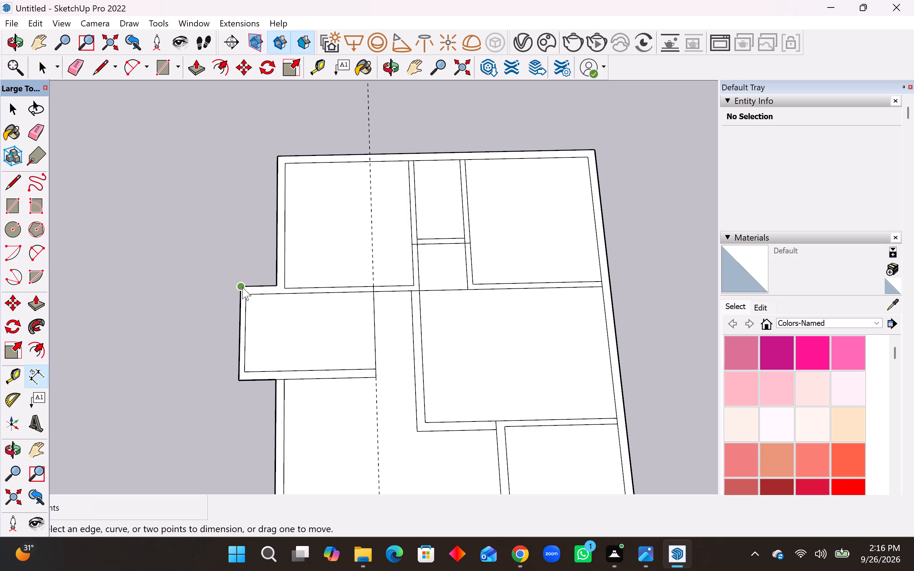
# Erase the remaining lengthwise guide and the short stub crossing the wall between the projecting room and the left back room.
pyautogui.click(34, 124)
pyautogui.moveTo(364, 222); pyautogui.dragTo(378, 222)
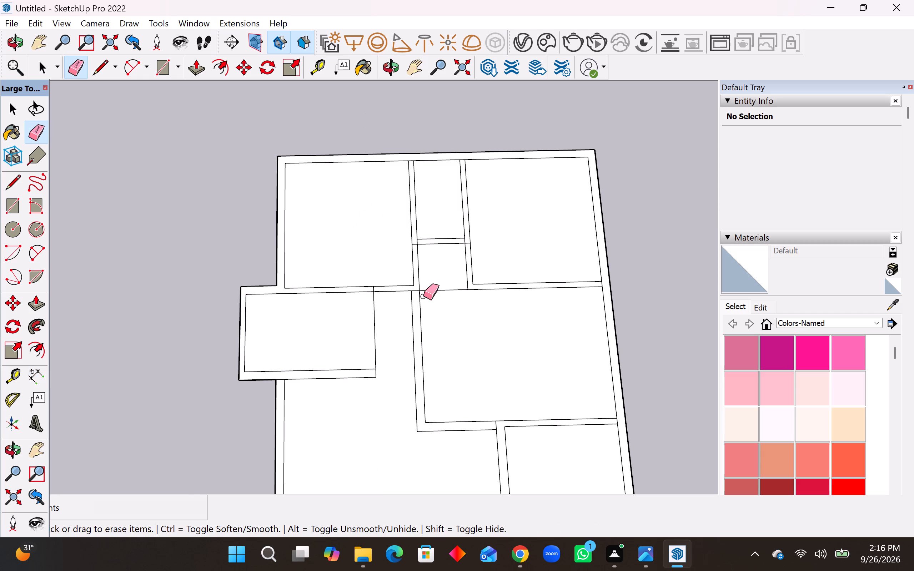
pyautogui.scroll(5, 388, 293)
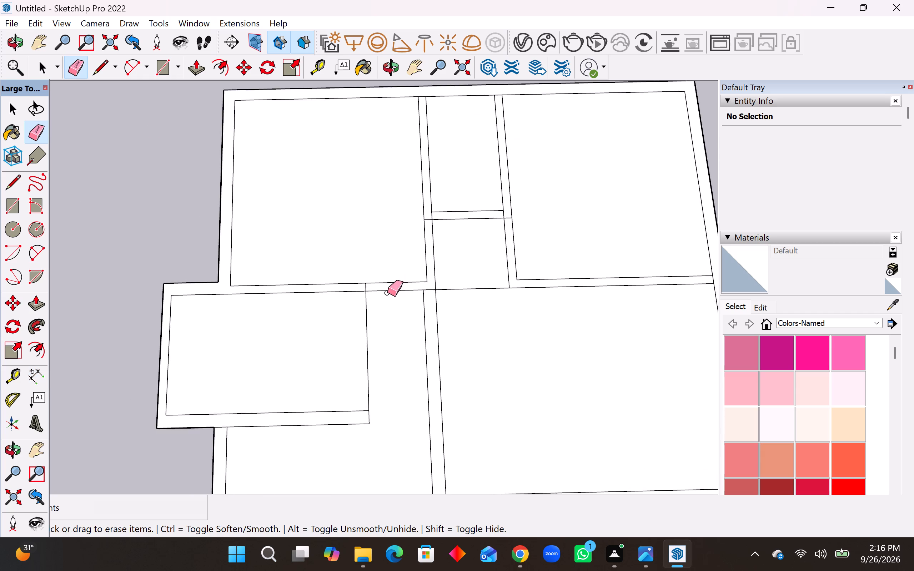
pyautogui.scroll(1, 387, 293)
pyautogui.click(361, 285)
pyautogui.scroll(-4, 388, 307)
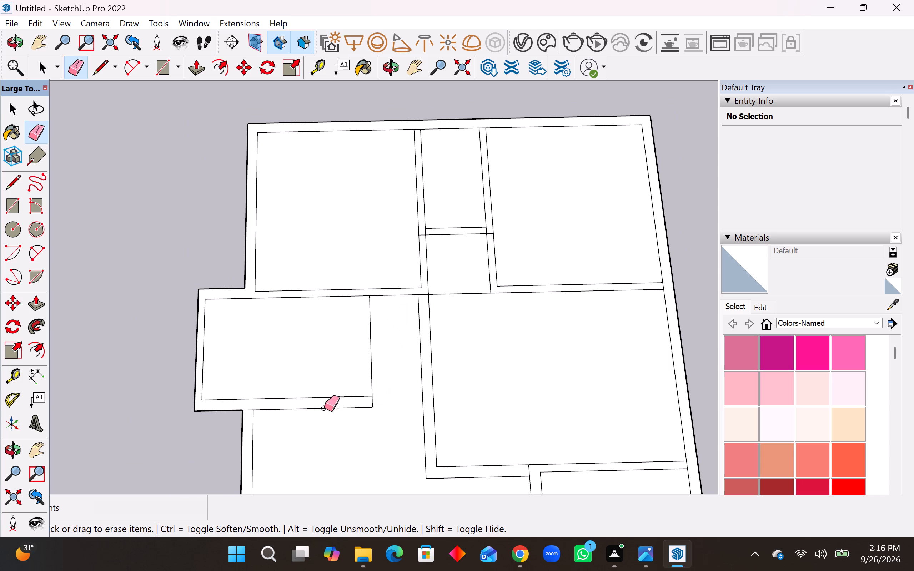
pyautogui.scroll(2, 298, 415)
pyautogui.scroll(-1, 298, 415)
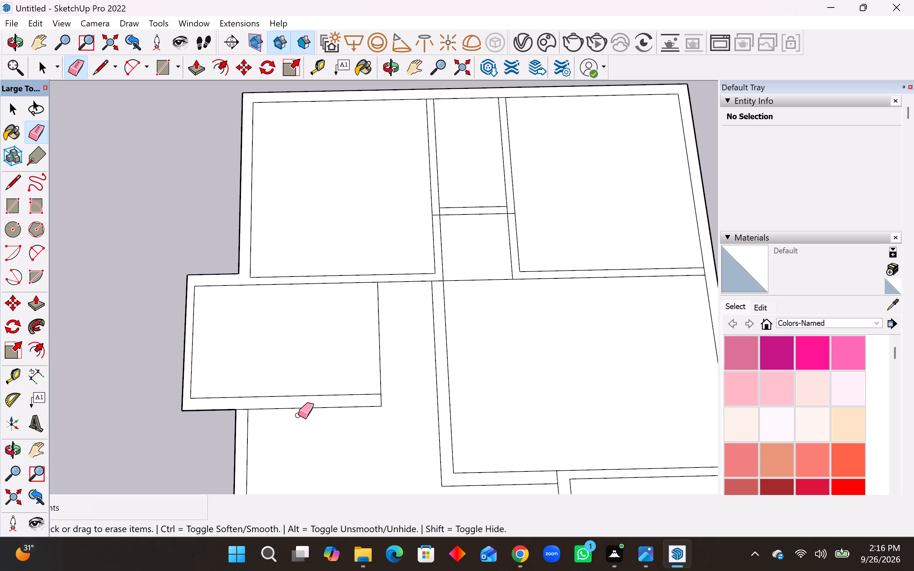
pyautogui.scroll(-4, 298, 415)
pyautogui.scroll(1, 362, 363)
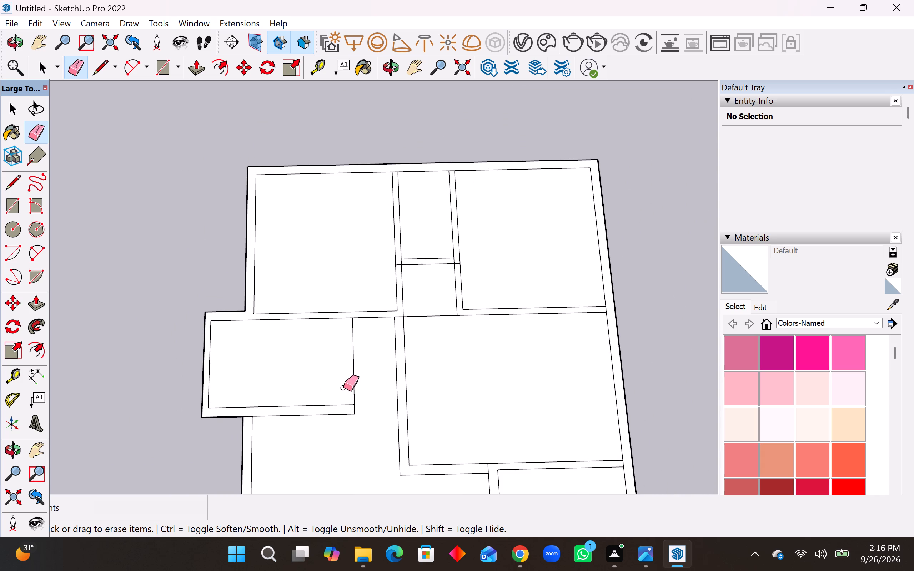
pyautogui.press('space')
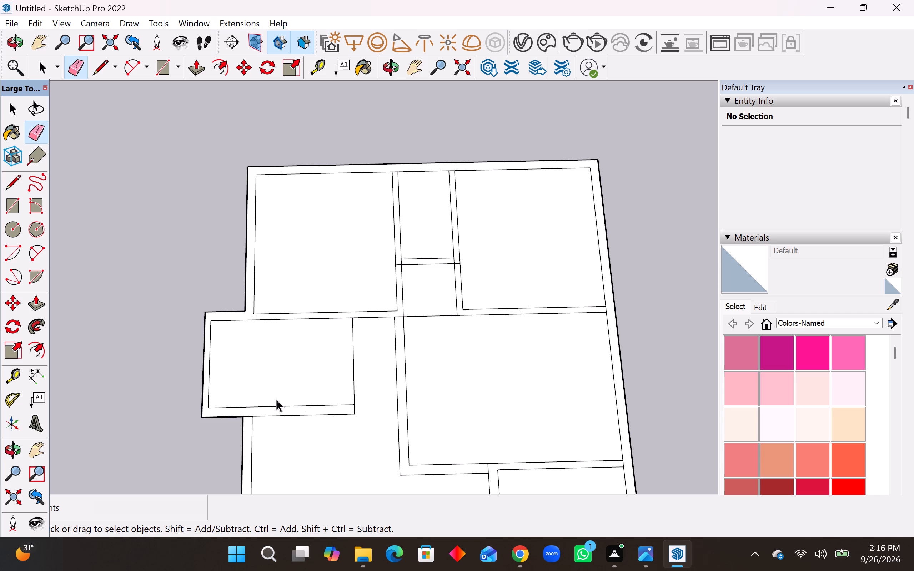
# Place a guide 6" behind the inner edge of the left back room's front wall, and another 3' beyond it.
pyautogui.scroll(-3, 186, 399)
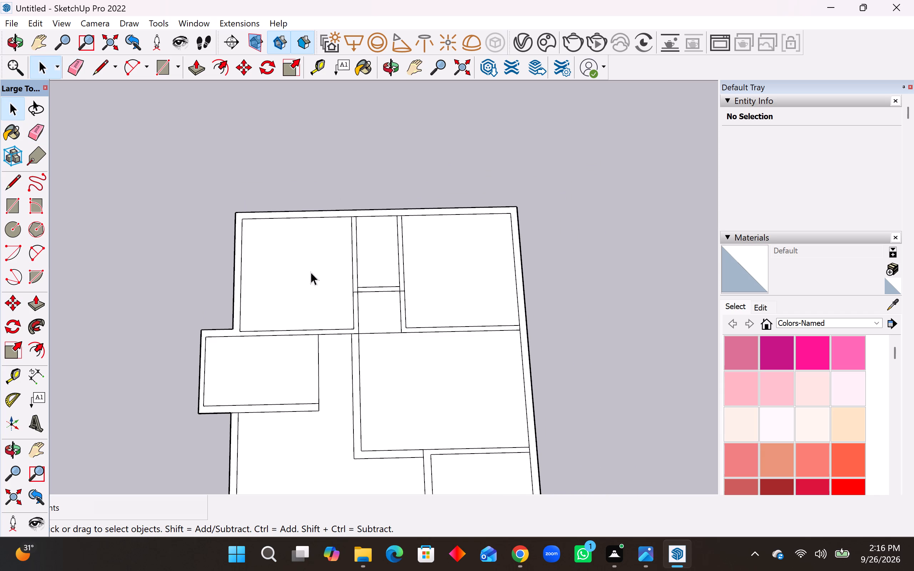
pyautogui.scroll(3, 345, 277)
pyautogui.scroll(5, 360, 305)
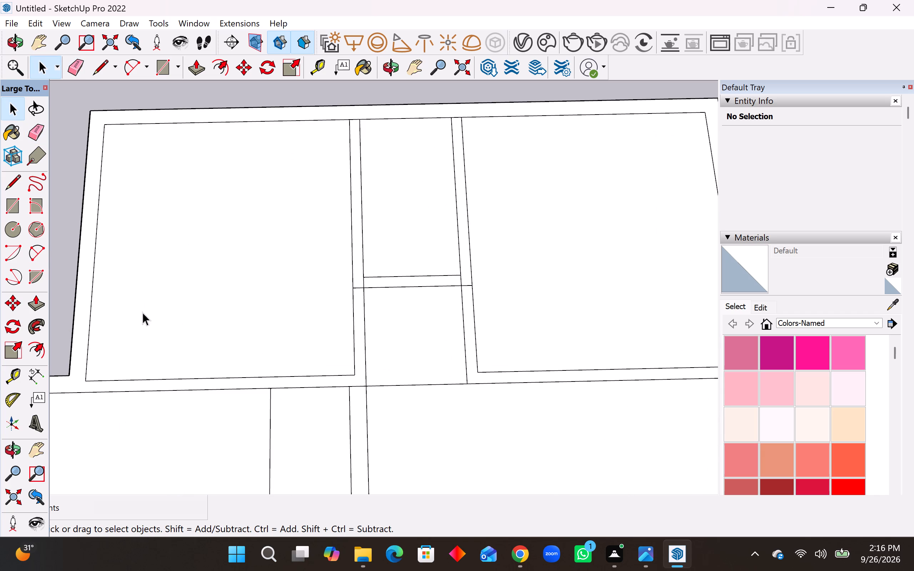
pyautogui.click(16, 378)
pyautogui.click(315, 377)
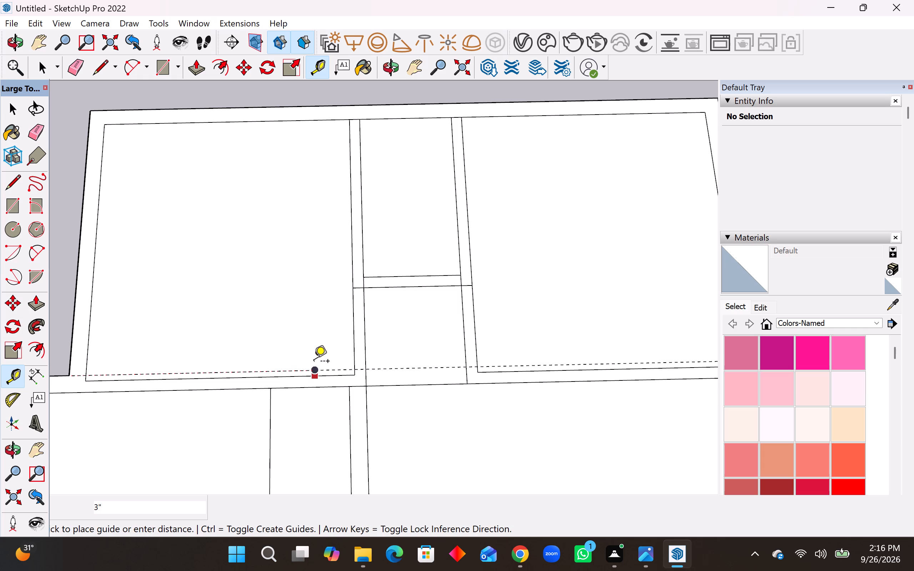
pyautogui.write('6"')
pyautogui.press('Return')
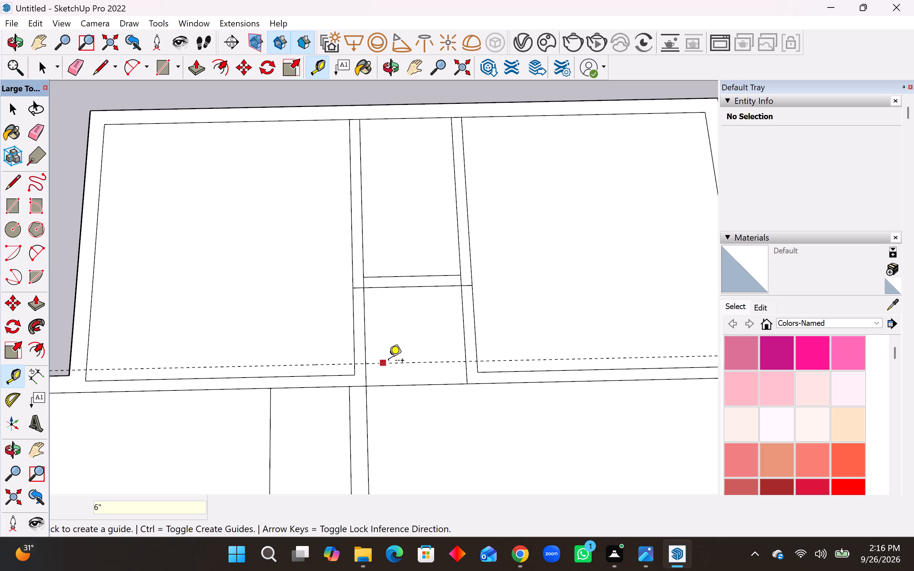
pyautogui.click(394, 364)
pyautogui.write("3'")
pyautogui.press('Return')
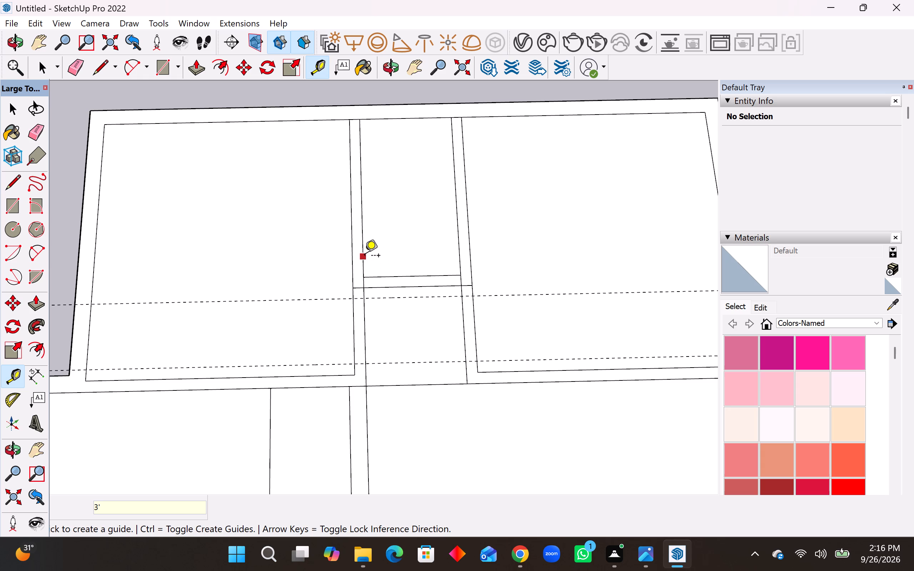
# Place a lengthwise guide 2" inside the narrow middle room's left wall, and another 2'6" beyond it.
pyautogui.click(365, 257)
pyautogui.write('2"')
pyautogui.press('Return')
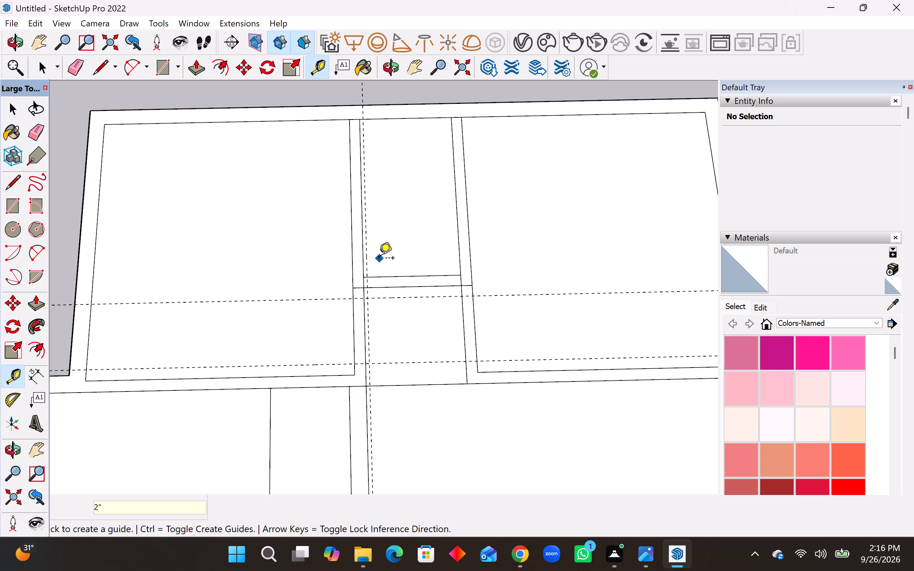
pyautogui.click(369, 261)
pyautogui.press('2')
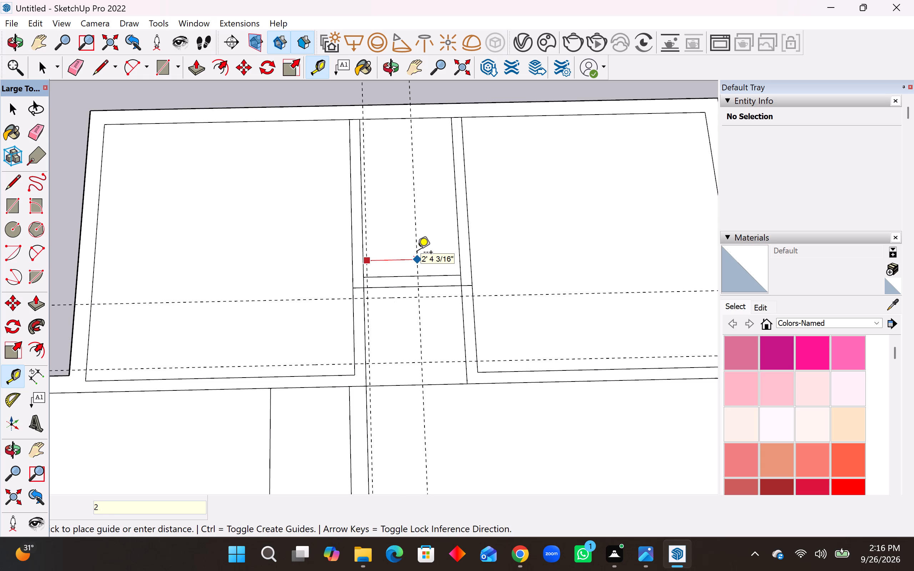
pyautogui.write('\'6"')
pyautogui.press('Return')
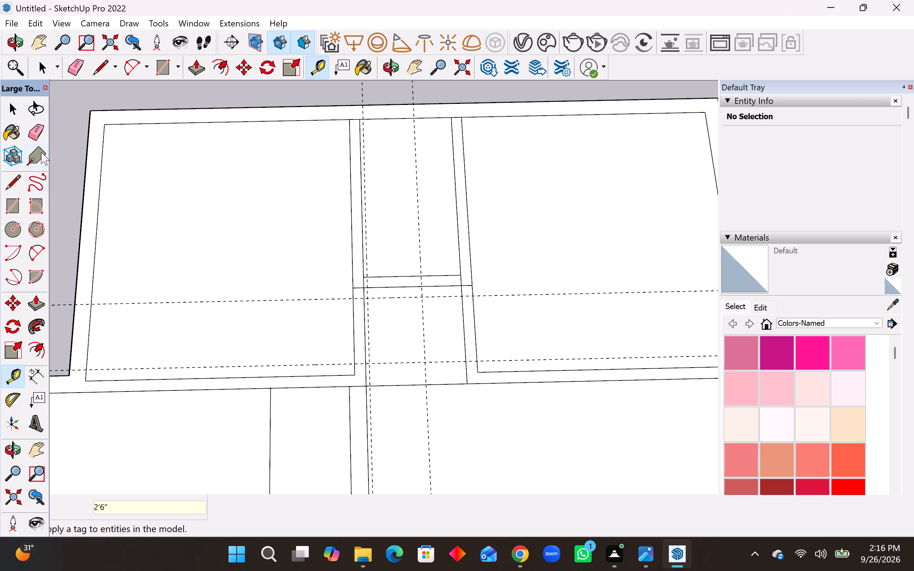
# Draw 3' by 6" door-opening rectangles between the crosswise guides in both walls flanking the passage in front of the narrow room.
pyautogui.click(10, 205)
pyautogui.scroll(4, 437, 345)
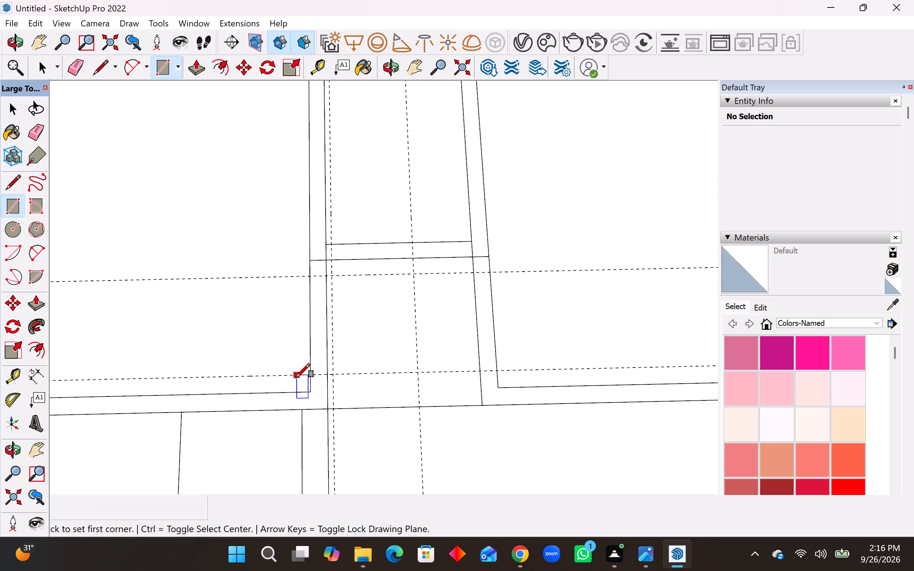
pyautogui.click(312, 375)
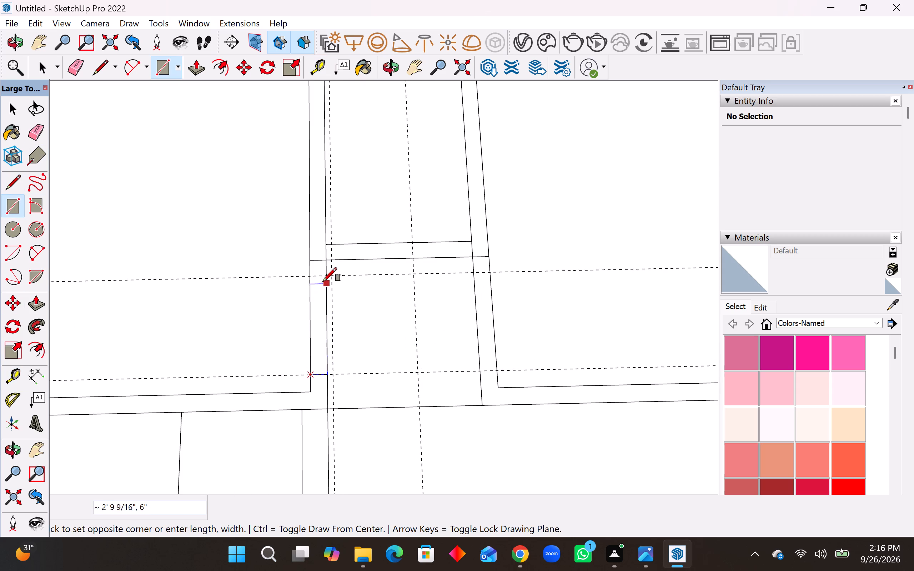
pyautogui.click(323, 278)
pyautogui.click(491, 272)
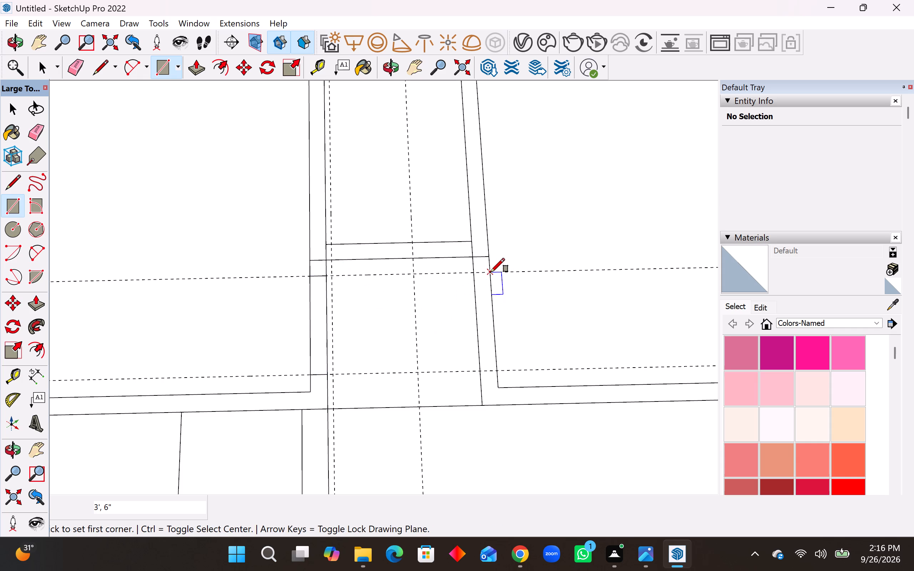
pyautogui.click(483, 371)
# Draw a 2'6" by 6" door-opening rectangle between the lengthwise guides in the narrow room's front wall.
pyautogui.click(413, 242)
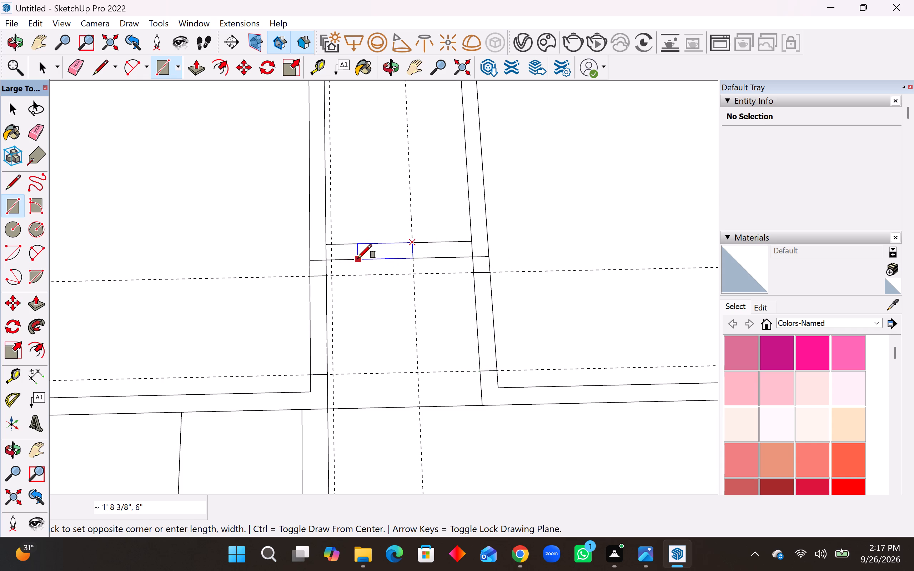
pyautogui.scroll(8, 358, 258)
pyautogui.click(308, 264)
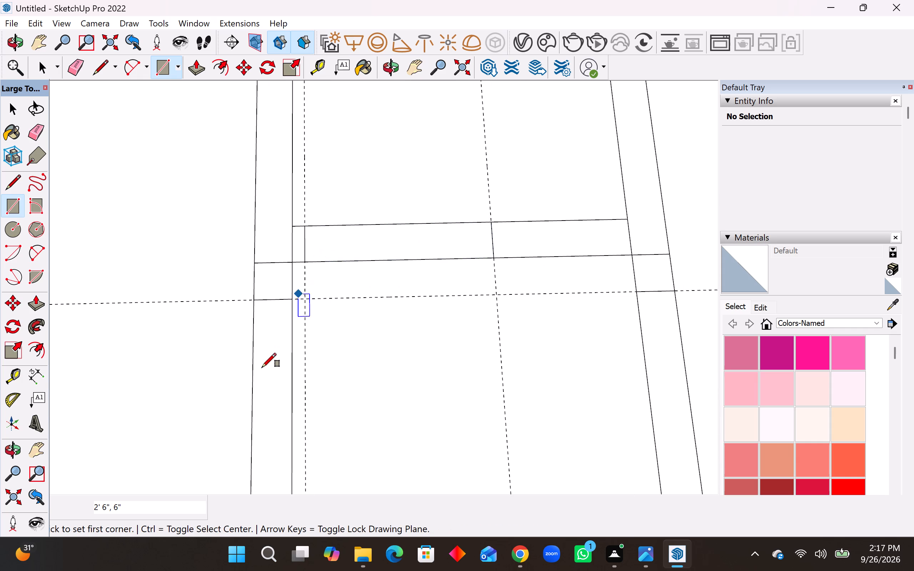
pyautogui.press('space')
# Erase the four guides and the wall lines spanning the three door openings.
pyautogui.scroll(-18, 249, 402)
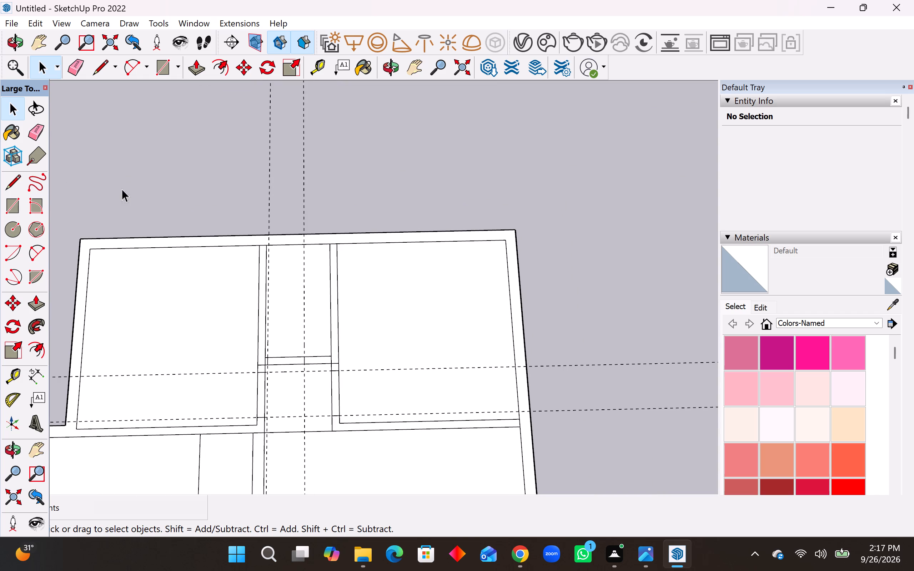
pyautogui.click(39, 123)
pyautogui.moveTo(262, 184); pyautogui.dragTo(316, 180)
pyautogui.moveTo(286, 355); pyautogui.dragTo(292, 395)
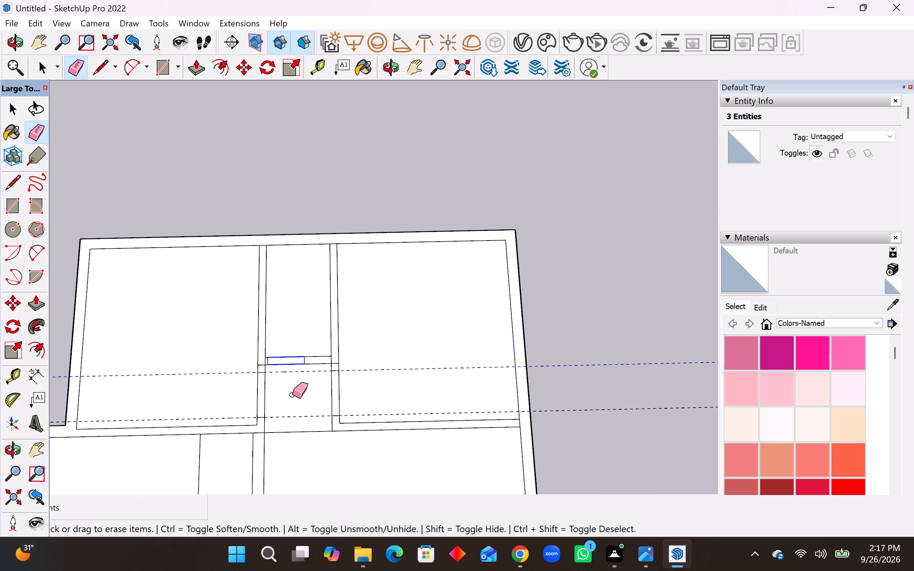
pyautogui.moveTo(292, 395); pyautogui.dragTo(292, 420)
pyautogui.moveTo(274, 395); pyautogui.dragTo(255, 396)
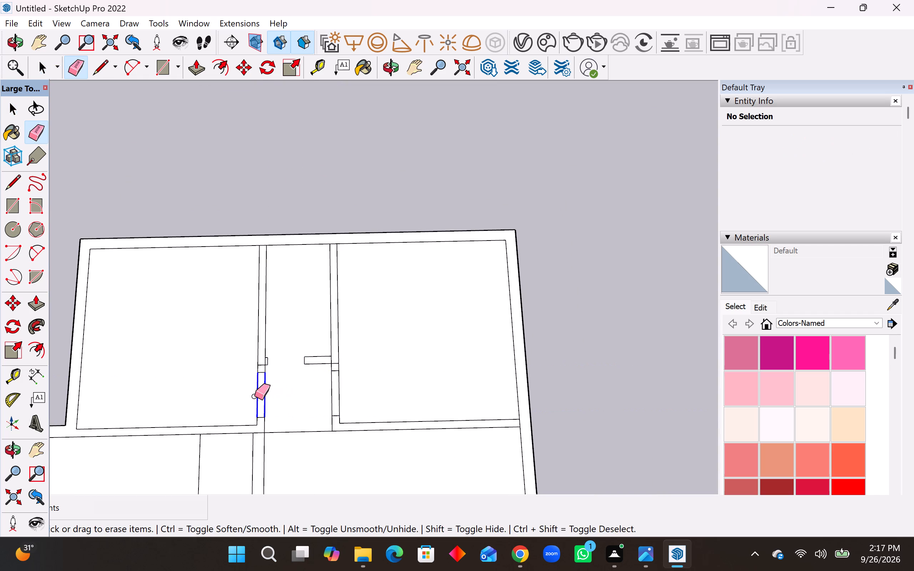
pyautogui.moveTo(255, 396); pyautogui.dragTo(254, 396)
pyautogui.moveTo(327, 390); pyautogui.dragTo(360, 390)
# Erase the leftover edges where the narrow room's front wall meets its two side walls.
pyautogui.scroll(4, 201, 368)
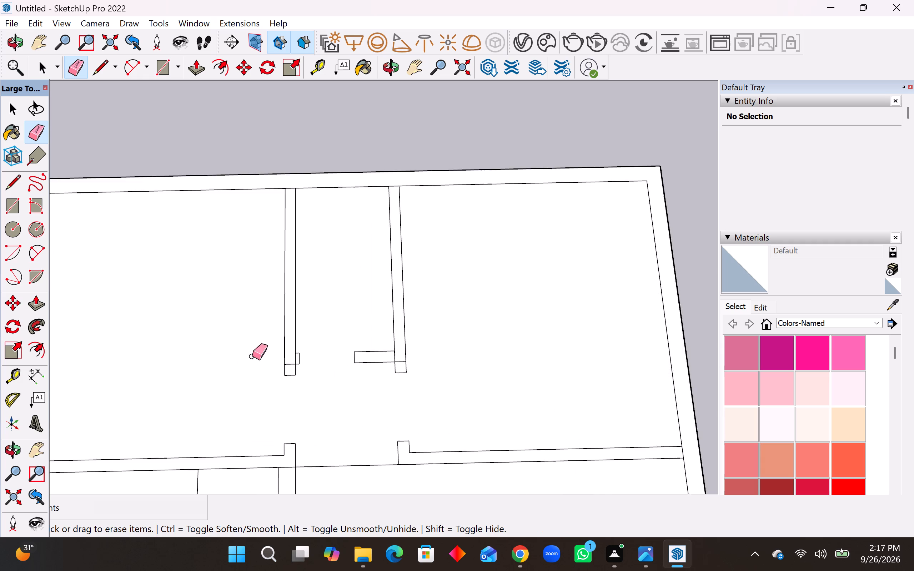
pyautogui.scroll(4, 252, 356)
pyautogui.moveTo(275, 370); pyautogui.dragTo(279, 362)
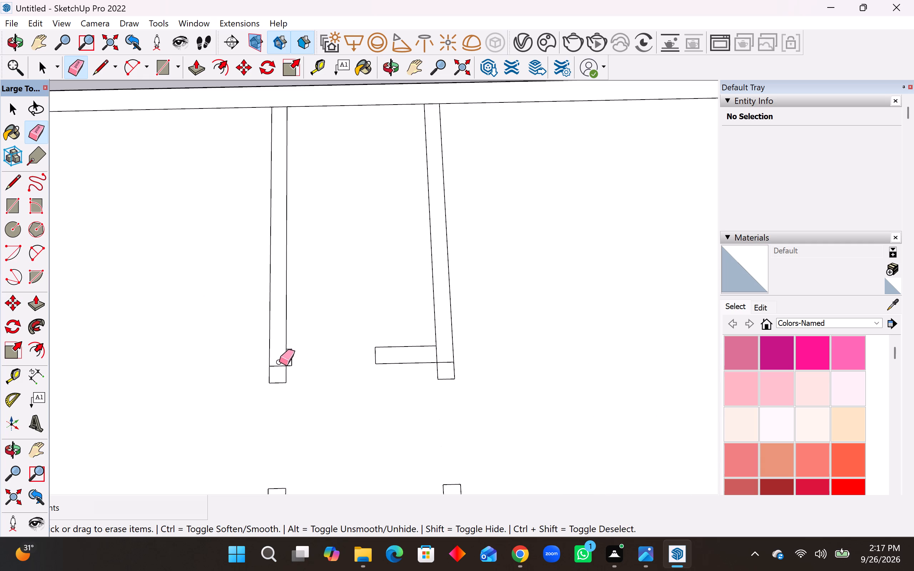
pyautogui.moveTo(279, 362); pyautogui.dragTo(286, 359)
pyautogui.moveTo(437, 355); pyautogui.dragTo(447, 365)
pyautogui.scroll(-6, 436, 328)
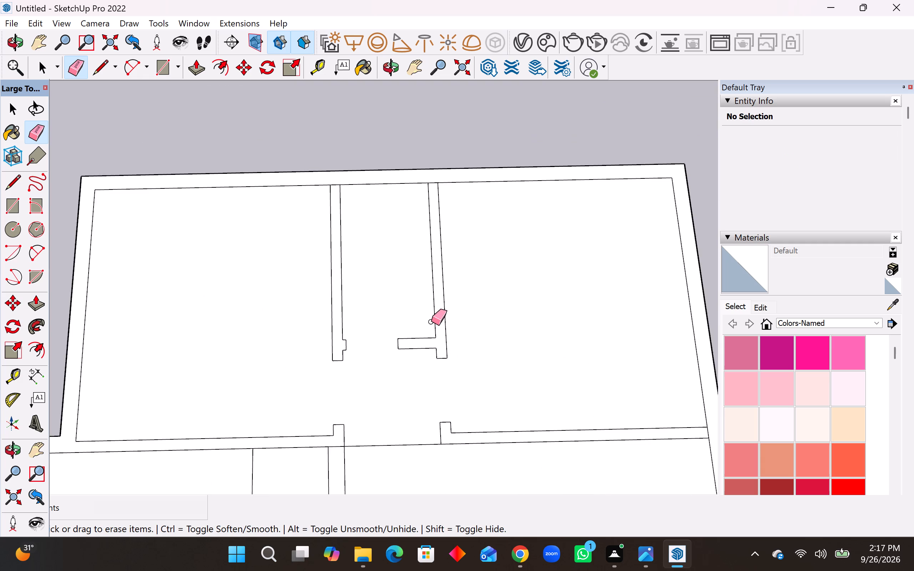
# Erase the short edges where the narrow room's two side walls meet the house's back wall.
pyautogui.scroll(-2, 431, 322)
pyautogui.scroll(8, 338, 238)
pyautogui.moveTo(378, 200); pyautogui.dragTo(374, 208)
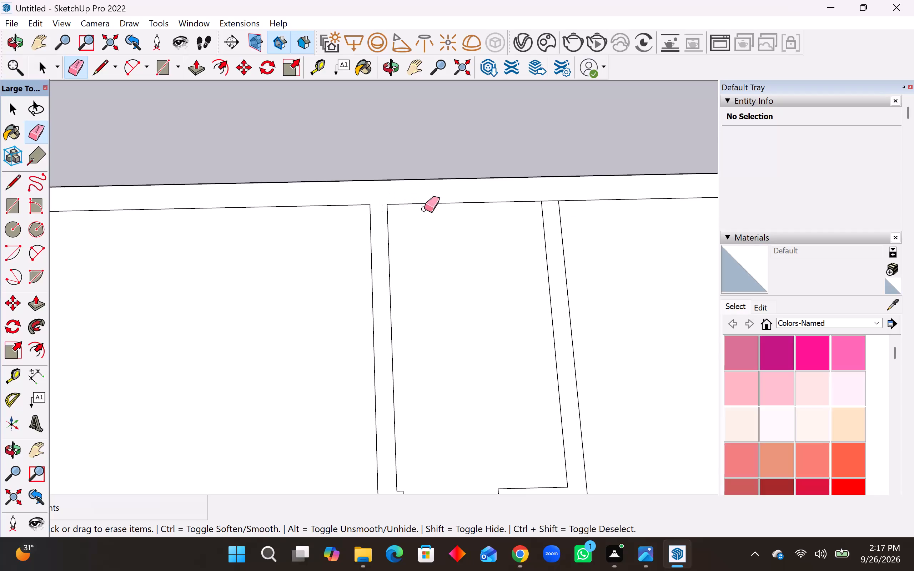
pyautogui.moveTo(552, 197); pyautogui.dragTo(553, 209)
pyautogui.scroll(-9, 495, 287)
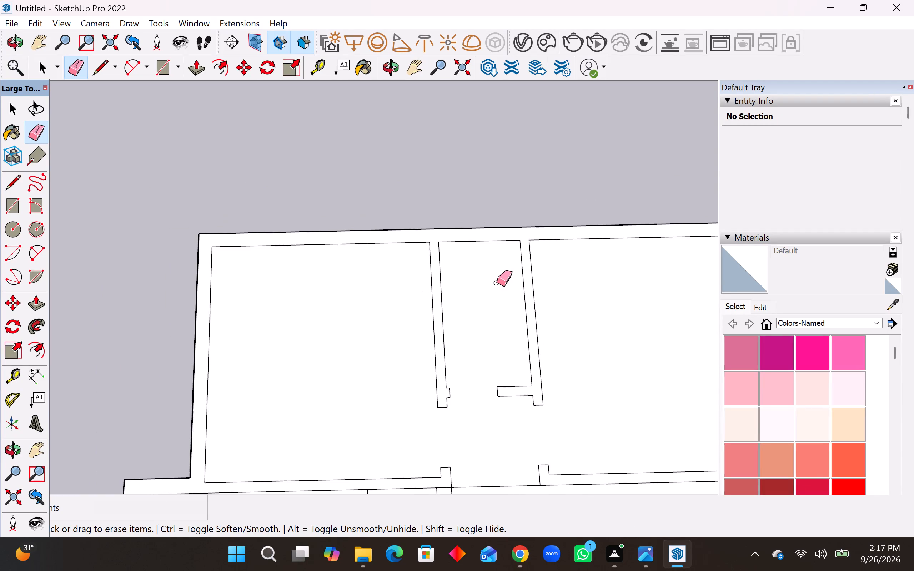
pyautogui.scroll(-4, 498, 292)
pyautogui.scroll(4, 543, 433)
pyautogui.scroll(-2, 388, 420)
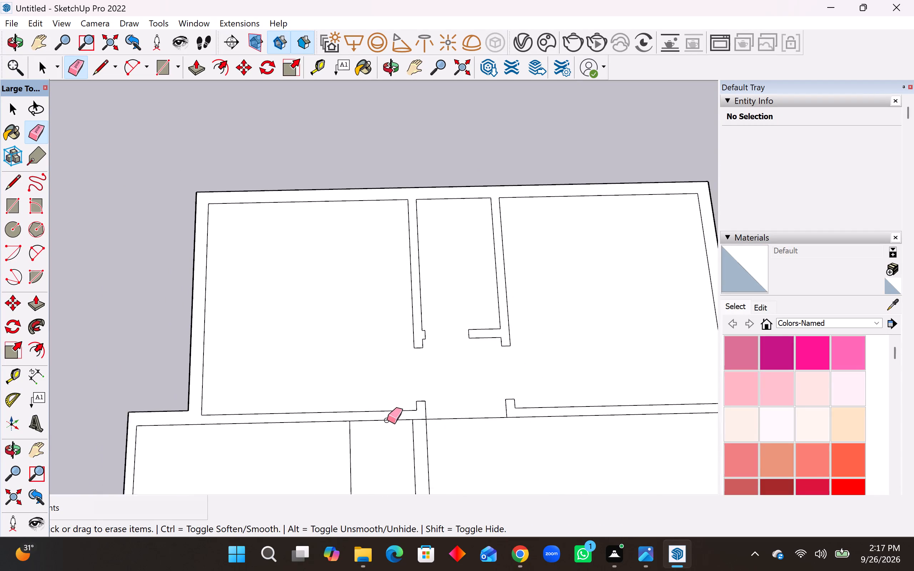
# Erase the short edge where the back-right room's front wall meets the house's outer side wall.
pyautogui.scroll(-2, 387, 420)
pyautogui.scroll(8, 696, 422)
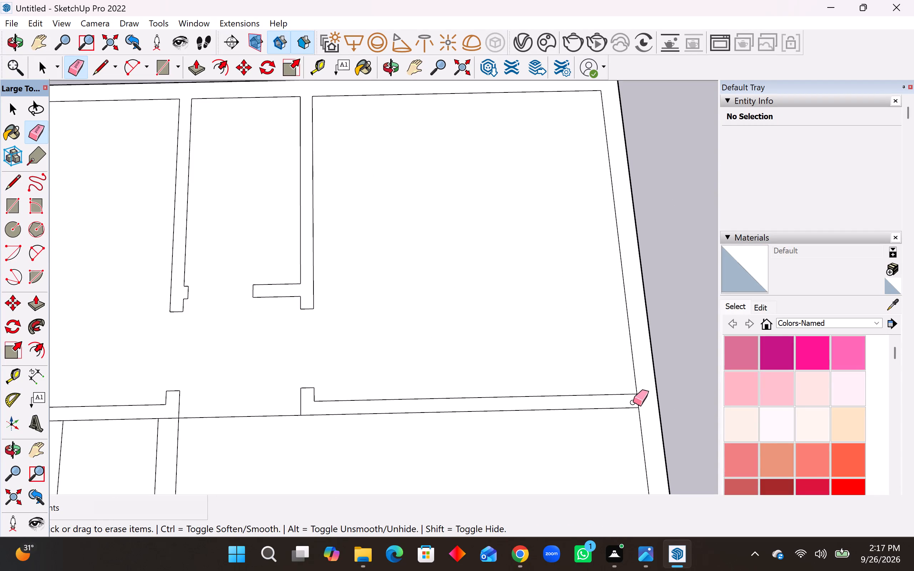
pyautogui.moveTo(637, 400); pyautogui.dragTo(644, 400)
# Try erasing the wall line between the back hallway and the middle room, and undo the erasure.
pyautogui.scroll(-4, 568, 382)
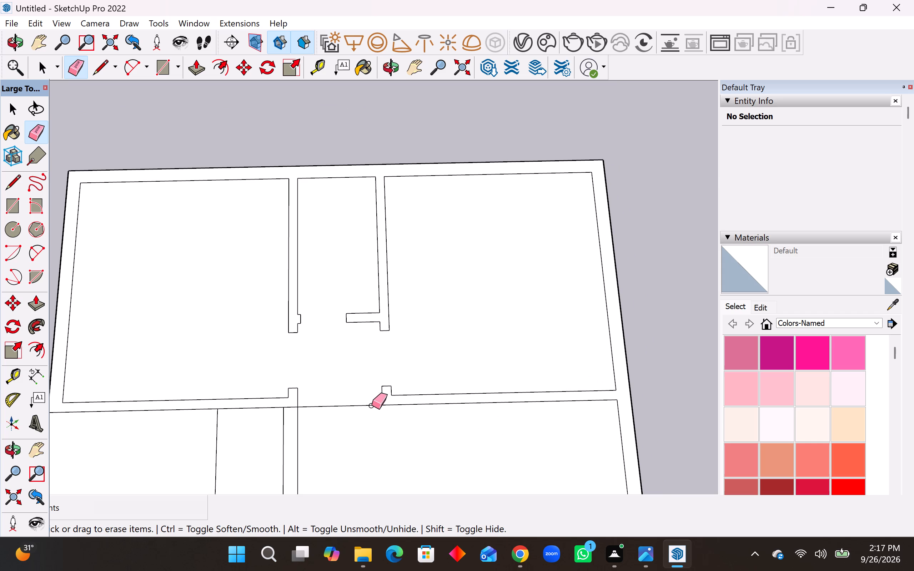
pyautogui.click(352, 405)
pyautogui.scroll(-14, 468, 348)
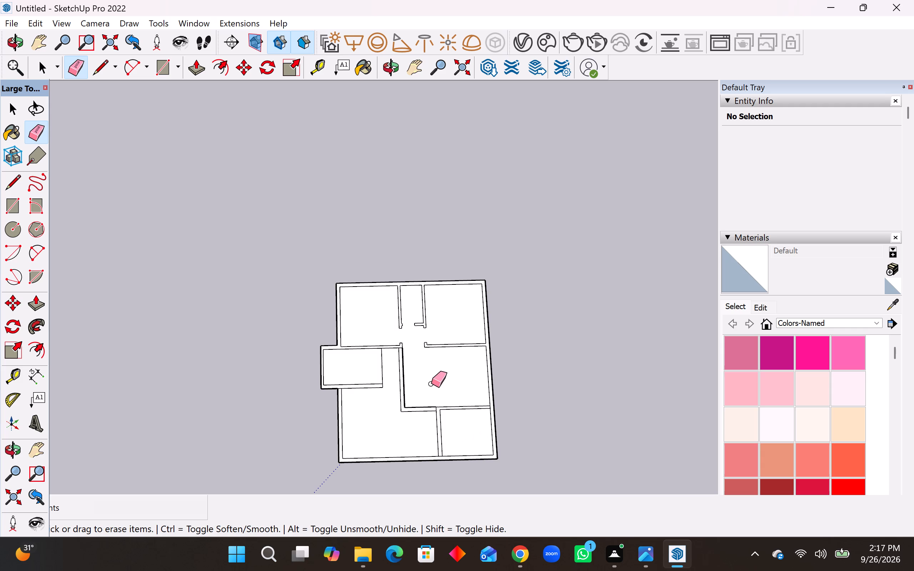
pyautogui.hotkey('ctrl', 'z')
# Place a guide 6" from the front corner room's partition wall and another 3' beyond it for a door opening.
pyautogui.scroll(3, 418, 399)
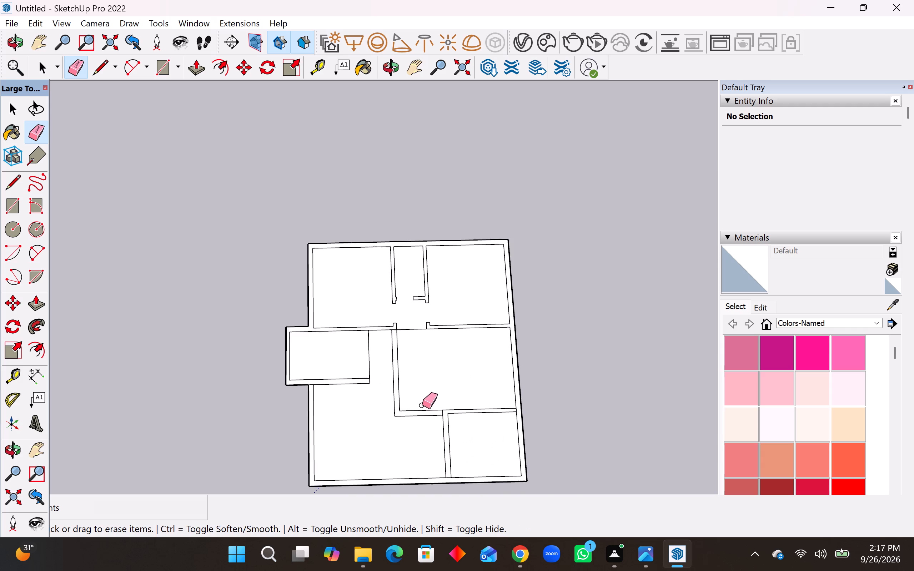
pyautogui.scroll(4, 422, 405)
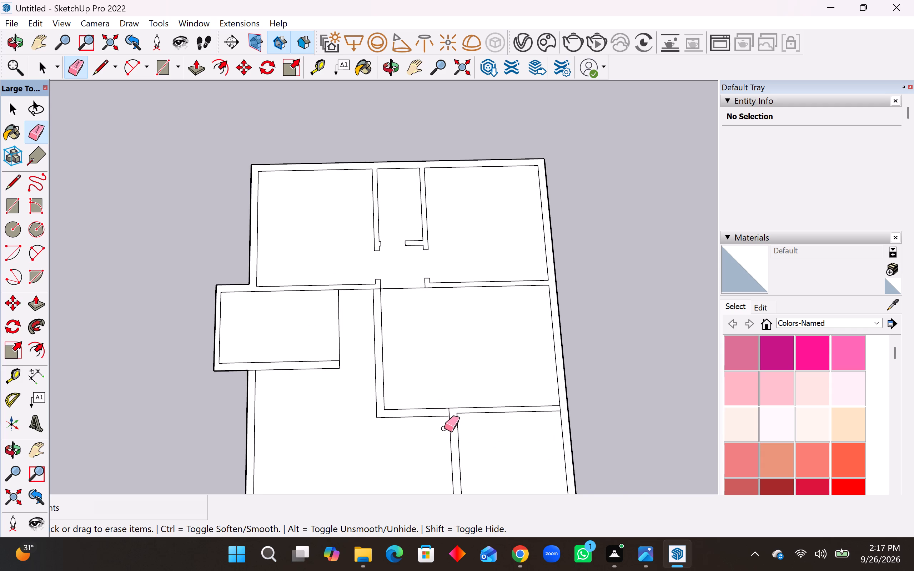
pyautogui.scroll(4, 443, 428)
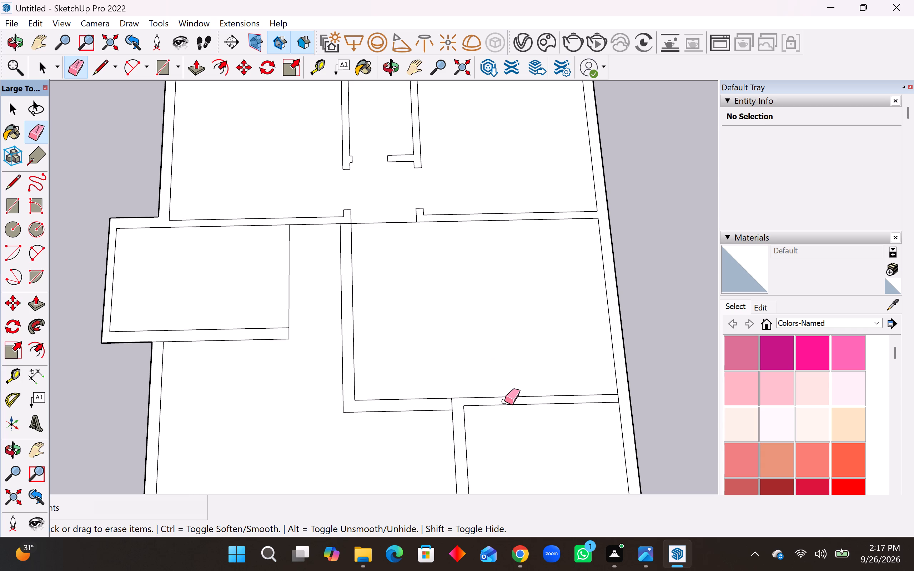
pyautogui.scroll(3, 416, 444)
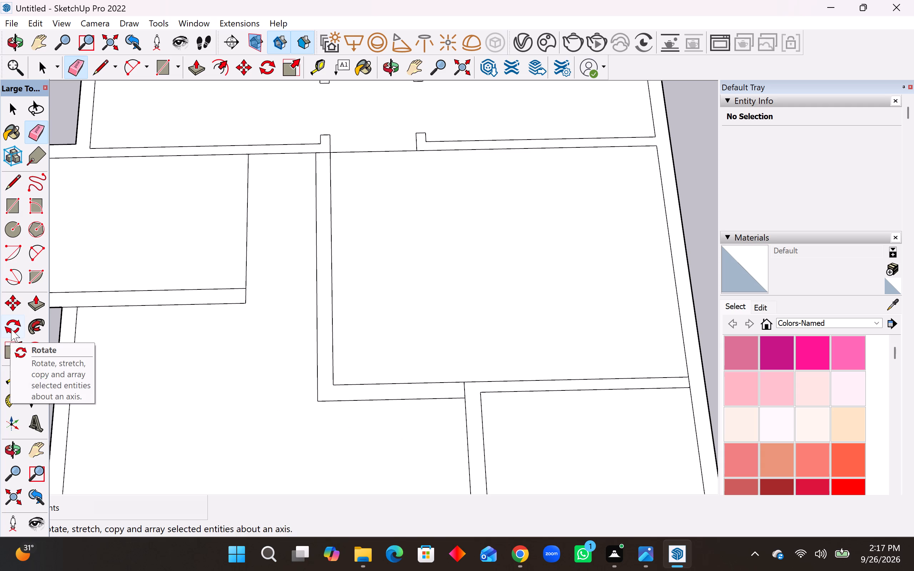
pyautogui.scroll(-7, 388, 363)
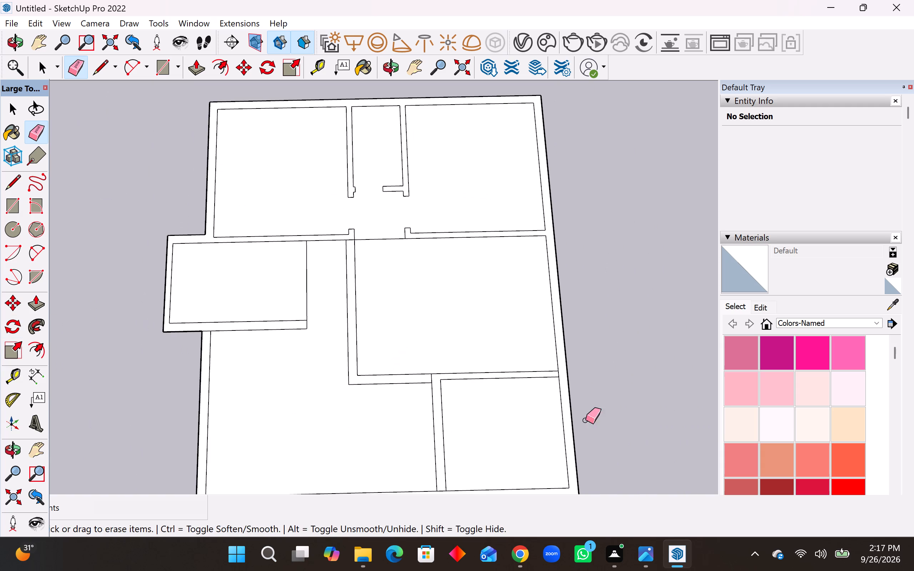
pyautogui.scroll(4, 602, 444)
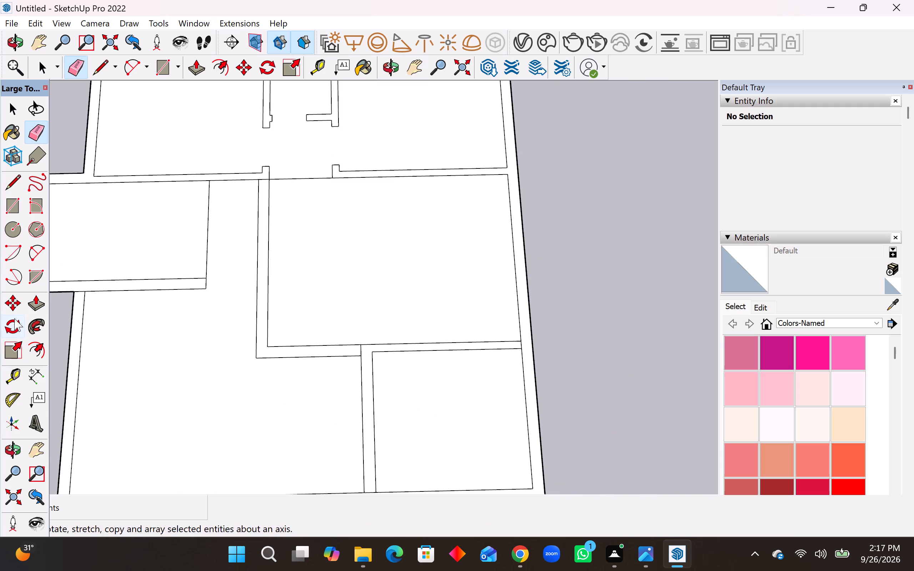
pyautogui.click(12, 373)
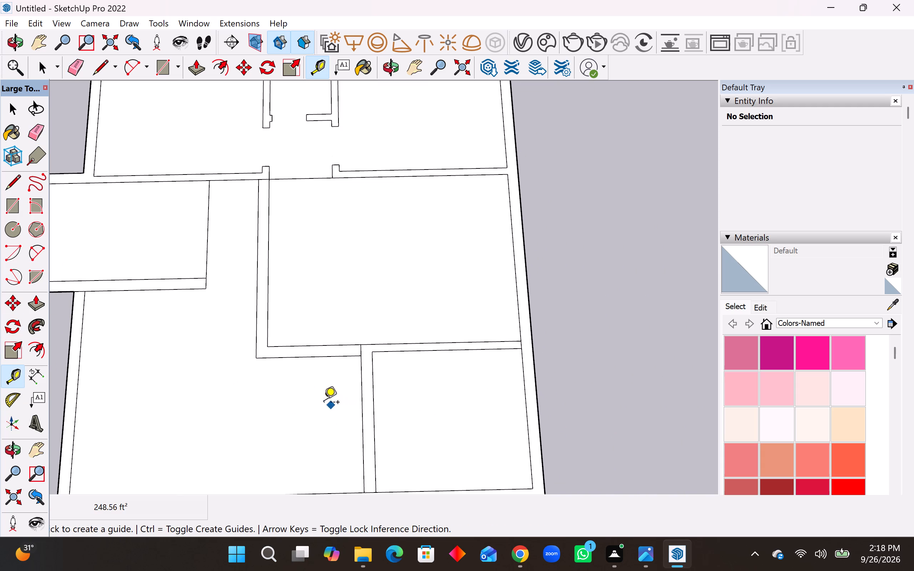
pyautogui.click(375, 403)
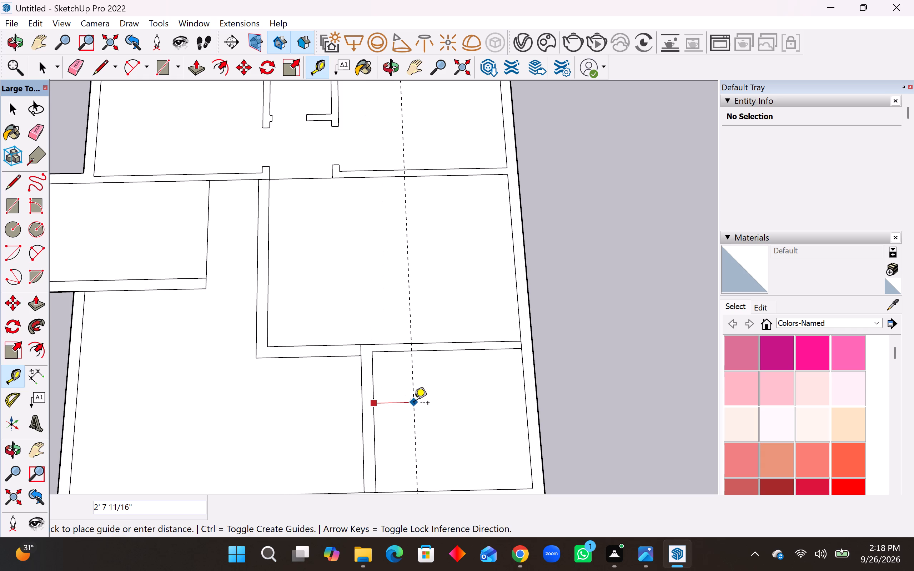
pyautogui.write('6"')
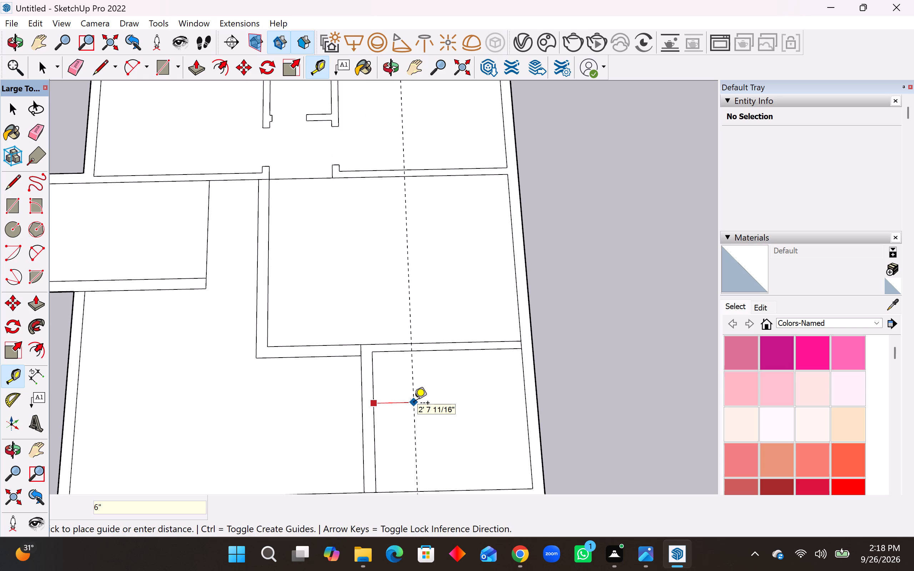
pyautogui.press('Return')
pyautogui.click(380, 309)
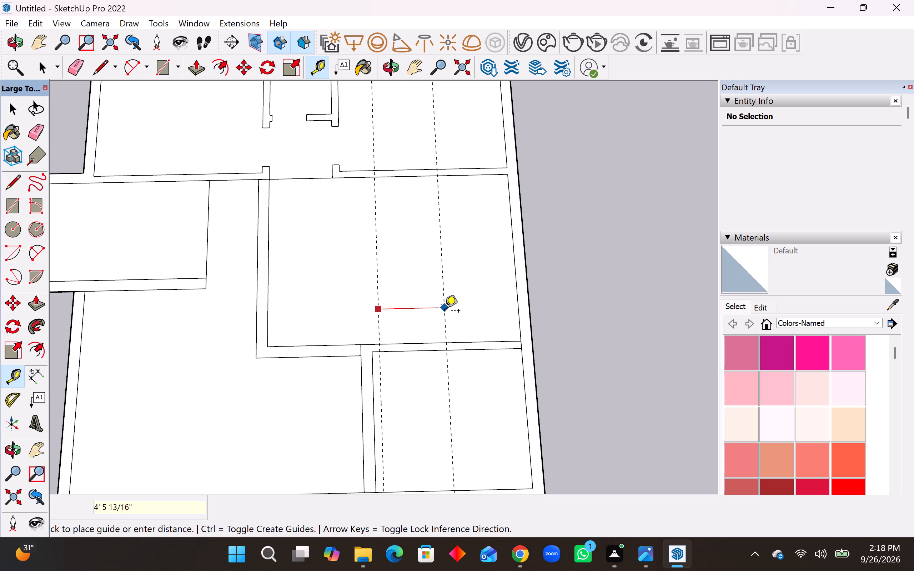
pyautogui.write("3'")
pyautogui.press('Return')
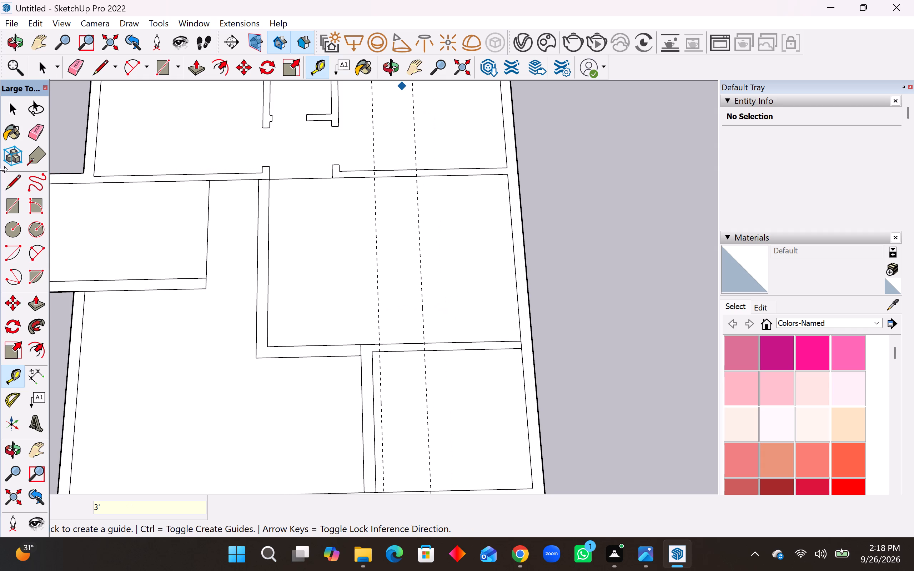
# Draw a 3' by 6" door-opening rectangle between the guides in the front corner room's back wall.
pyautogui.click(7, 205)
pyautogui.scroll(7, 405, 418)
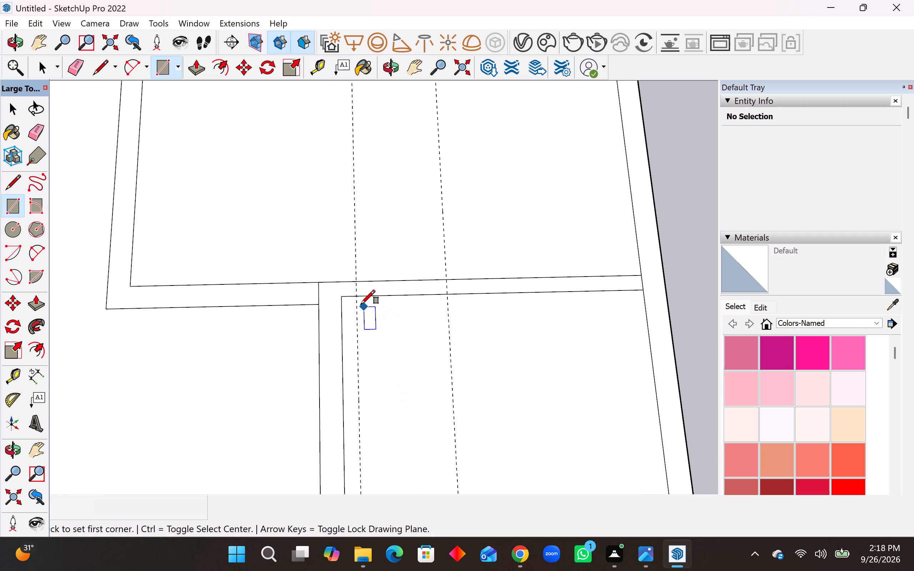
pyautogui.moveTo(357, 299); pyautogui.dragTo(361, 298)
pyautogui.click(450, 279)
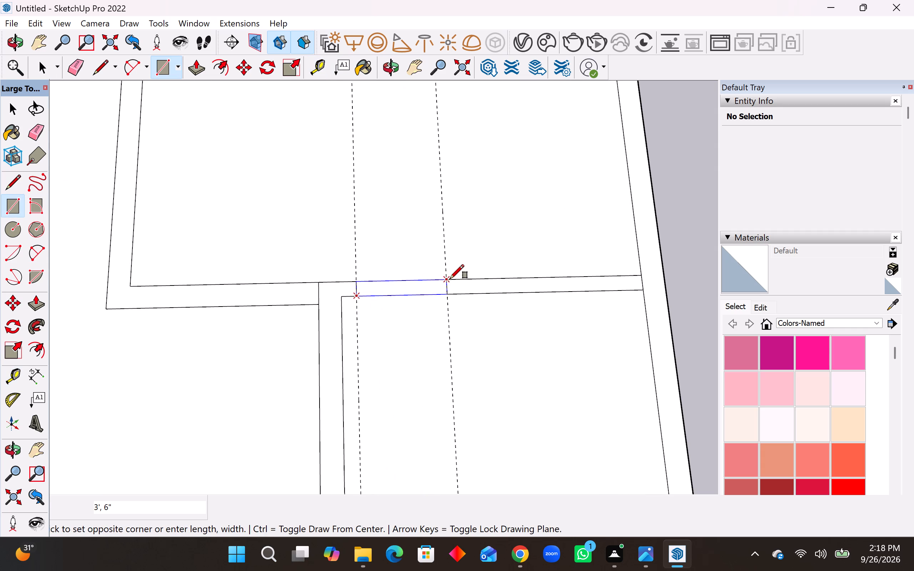
# Erase the two guides and the wall lines spanning the front corner room's 3' door opening.
pyautogui.click(41, 129)
pyautogui.moveTo(349, 228); pyautogui.dragTo(408, 228)
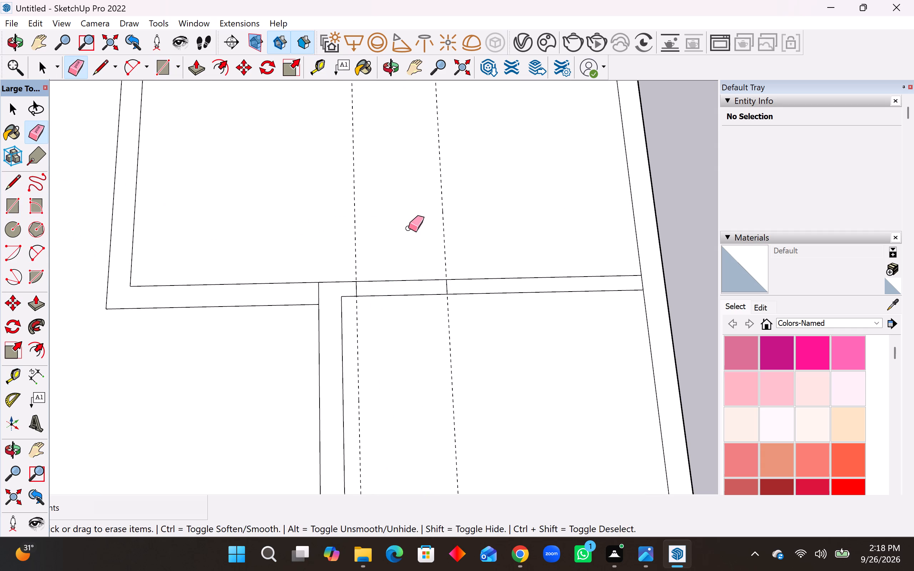
pyautogui.moveTo(408, 228); pyautogui.dragTo(392, 320)
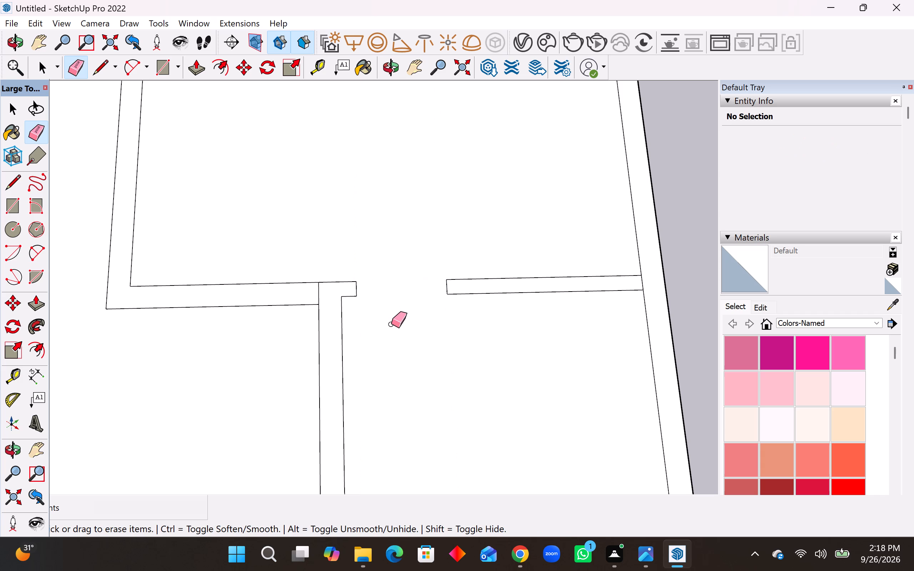
pyautogui.press('space')
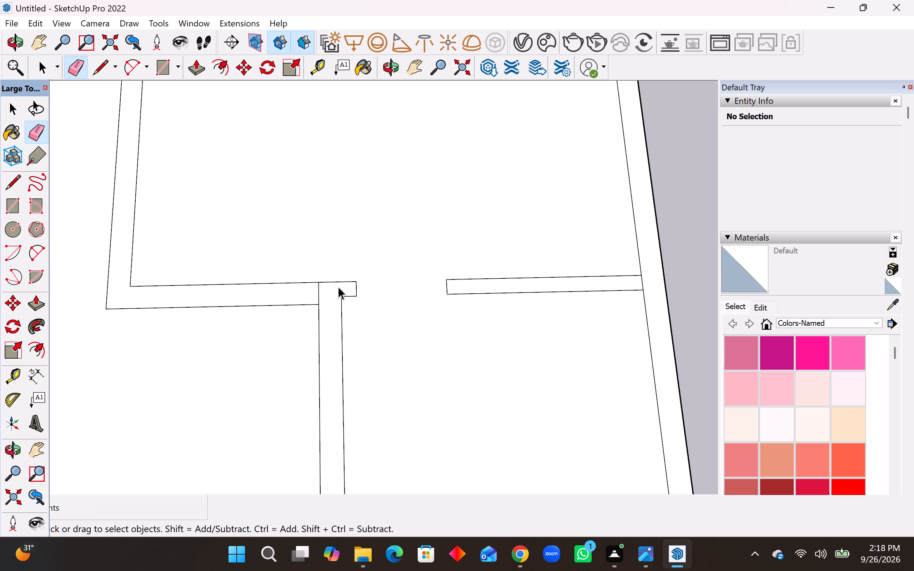
# Place a guide 2" inside the middle room's long side wall and another 4' beyond it.
pyautogui.scroll(-4, 355, 290)
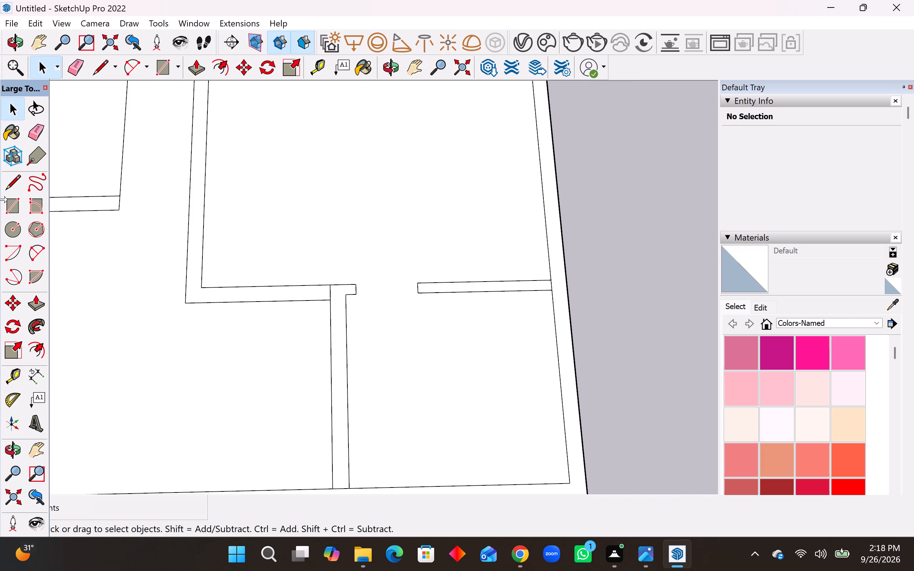
pyautogui.click(15, 377)
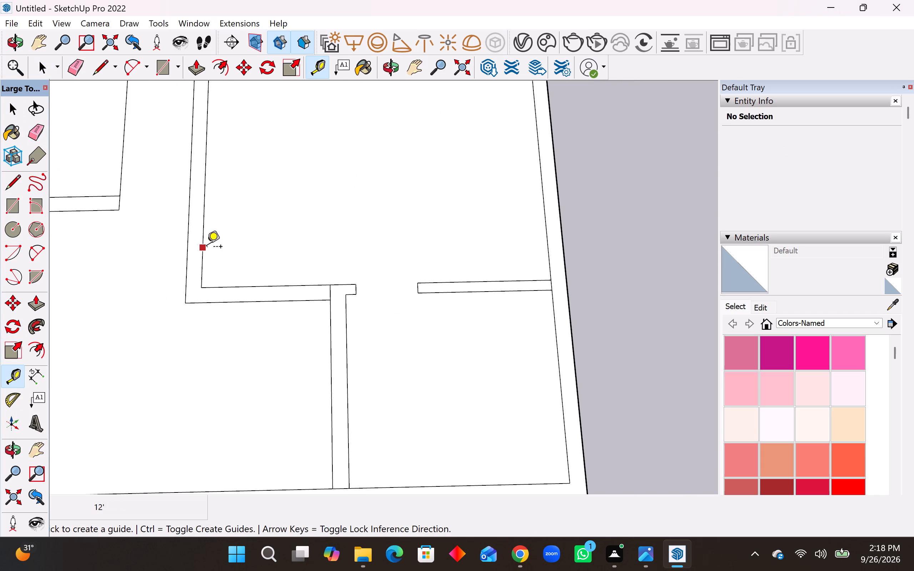
pyautogui.click(207, 248)
pyautogui.write('2"')
pyautogui.press('Return')
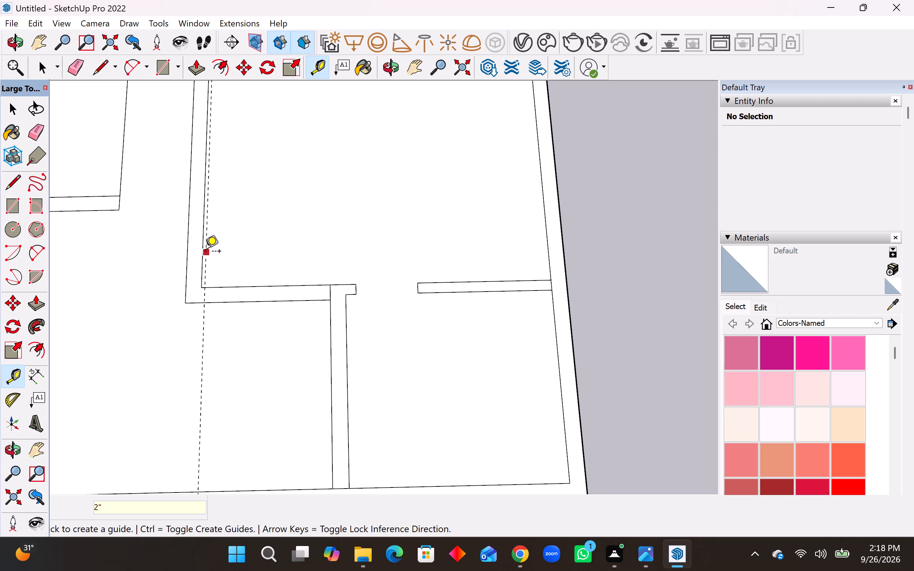
pyautogui.click(206, 252)
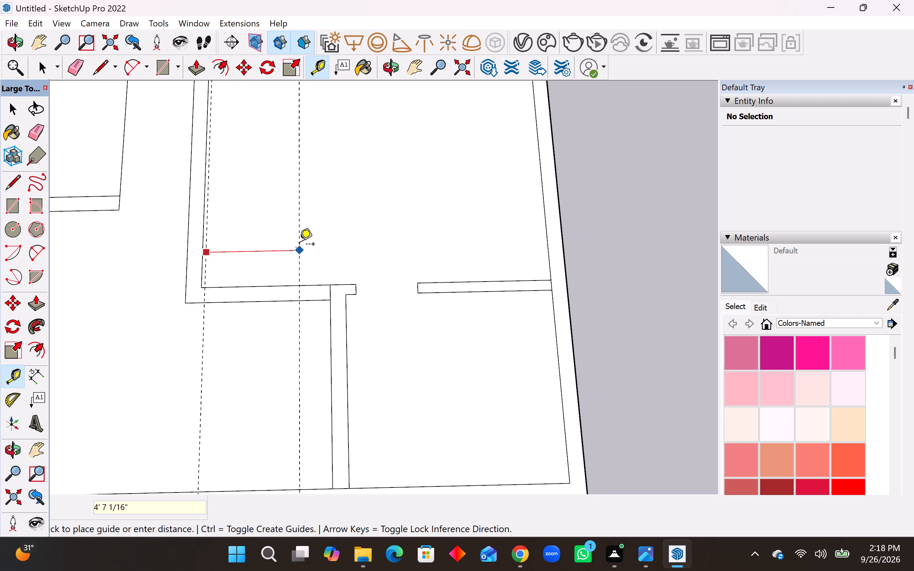
pyautogui.write("4'")
pyautogui.press('Return')
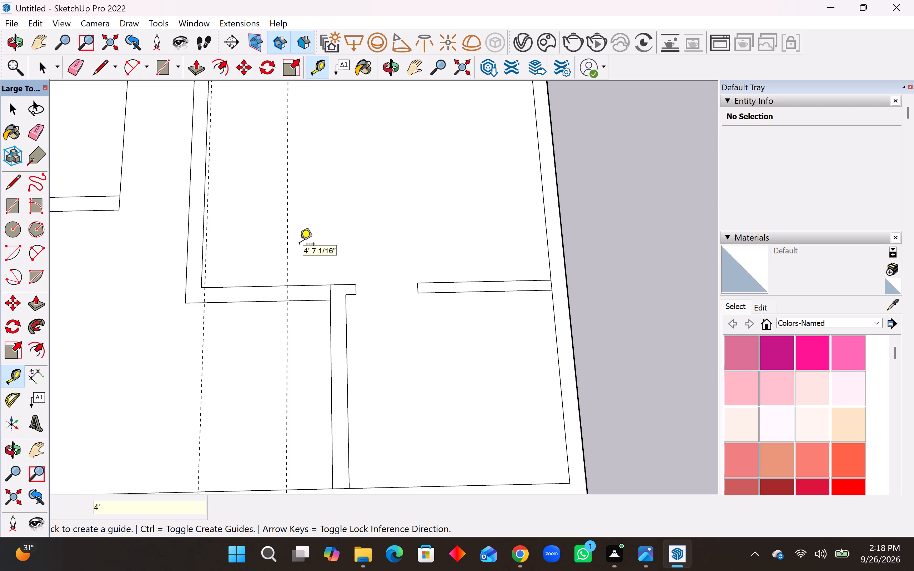
# Draw a 4' by 9" opening rectangle between the guides in the middle room's front wall.
pyautogui.click(15, 211)
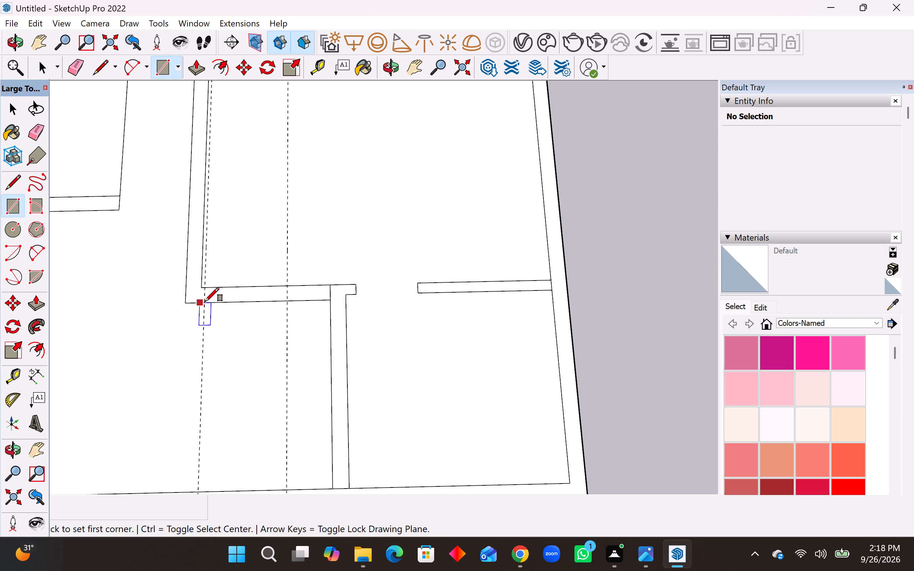
pyautogui.click(206, 303)
pyautogui.click(290, 287)
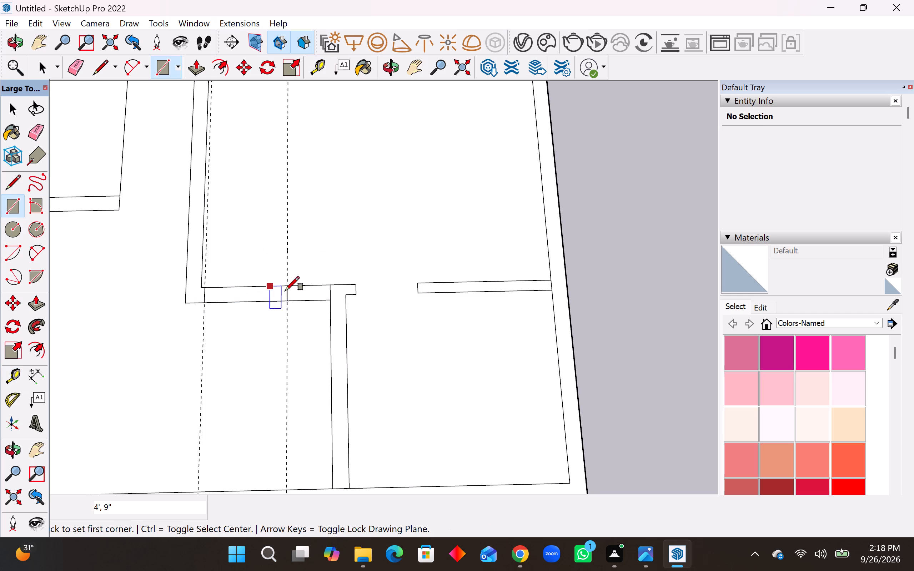
pyautogui.press('space')
# Erase the two guides and the wall lines spanning the middle room's 4' opening.
pyautogui.scroll(-3, 337, 325)
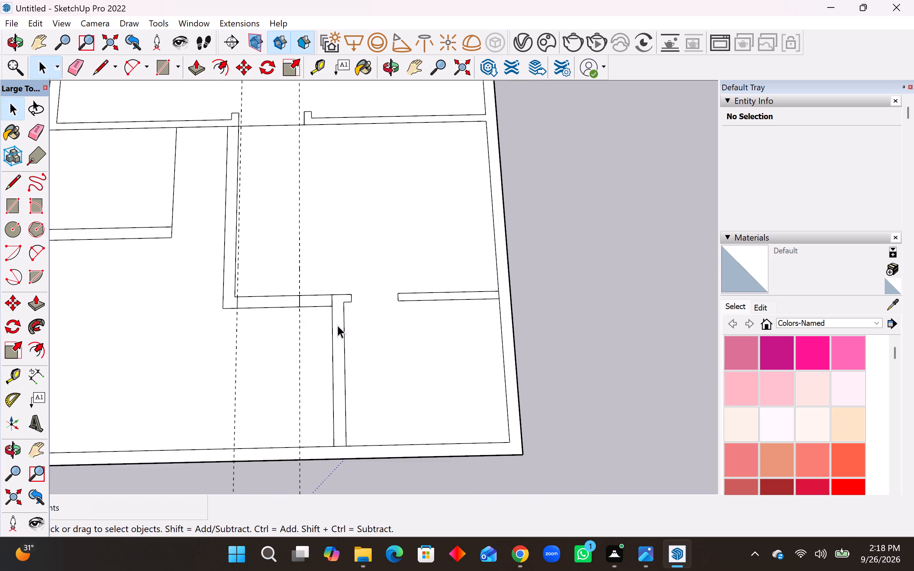
pyautogui.scroll(4, 289, 321)
pyautogui.click(36, 134)
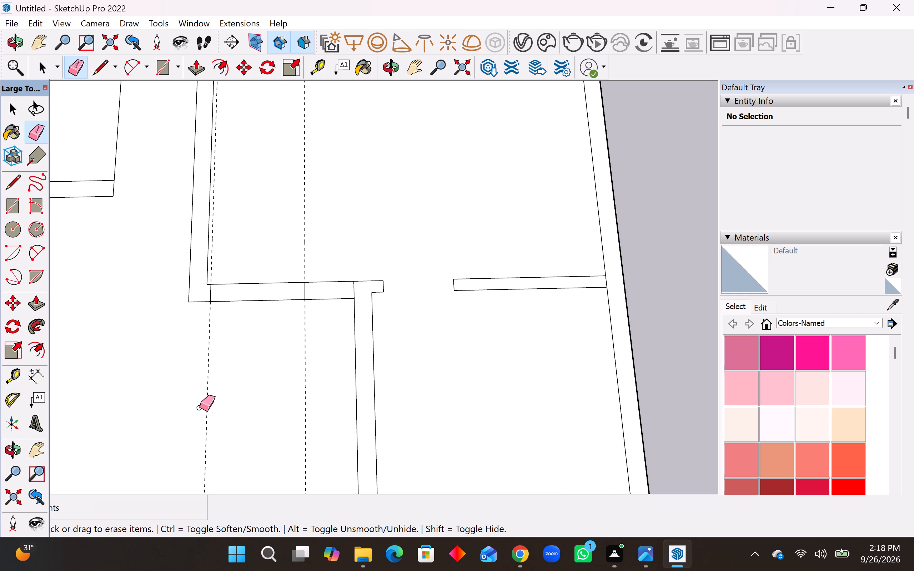
pyautogui.moveTo(204, 400); pyautogui.dragTo(184, 419)
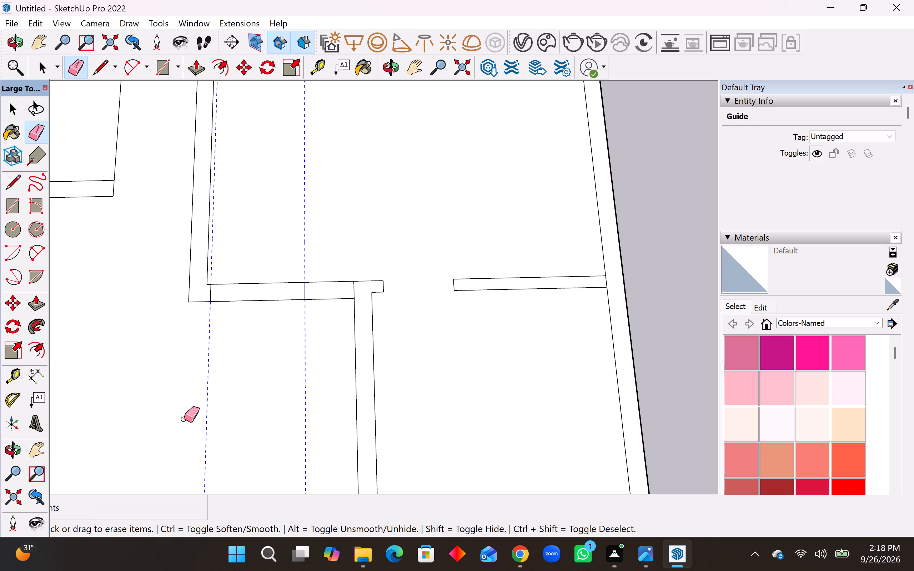
pyautogui.moveTo(184, 419); pyautogui.dragTo(249, 335)
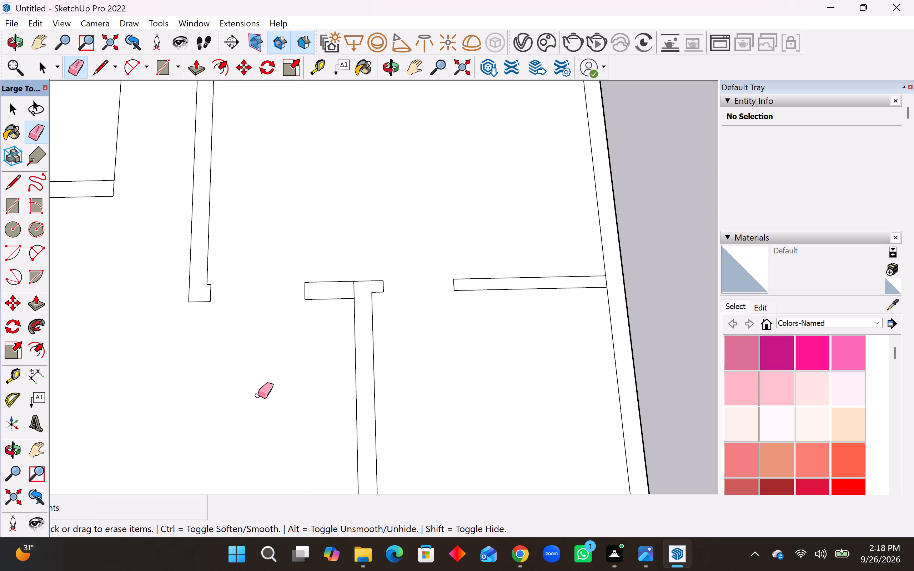
# Erase the short edges where the front partition wall meets the middle room's front wall and the house's front wall.
pyautogui.click(353, 291)
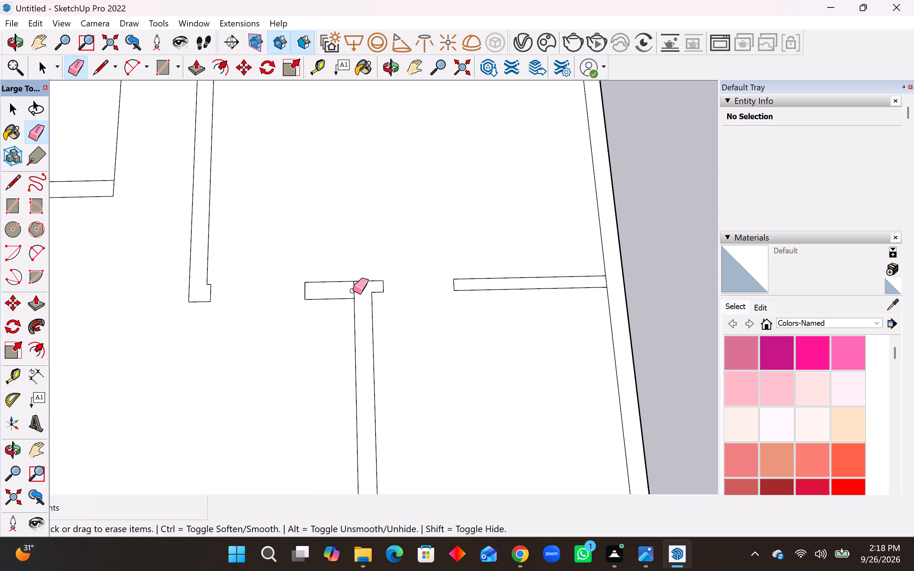
pyautogui.click(355, 290)
pyautogui.scroll(-4, 346, 341)
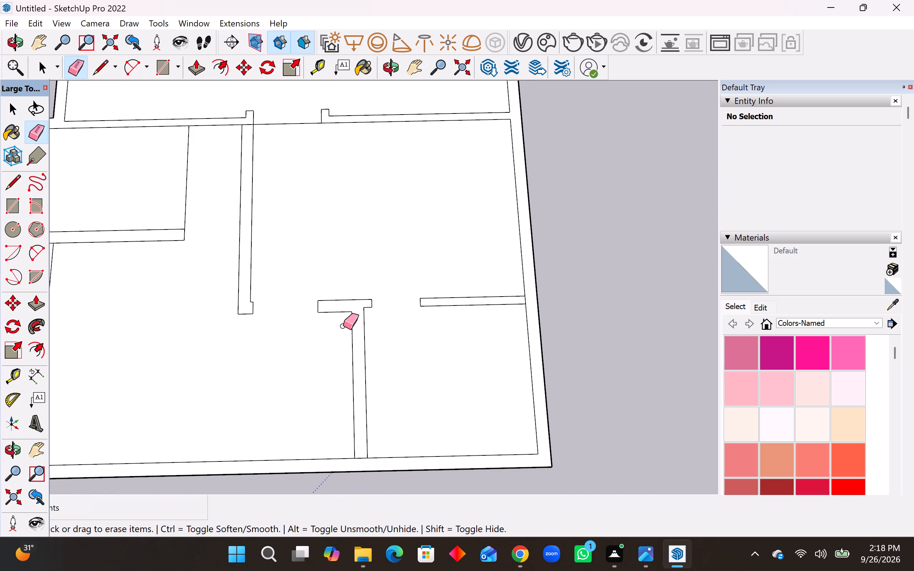
pyautogui.scroll(-3, 341, 320)
pyautogui.scroll(7, 366, 428)
pyautogui.moveTo(352, 421); pyautogui.dragTo(352, 429)
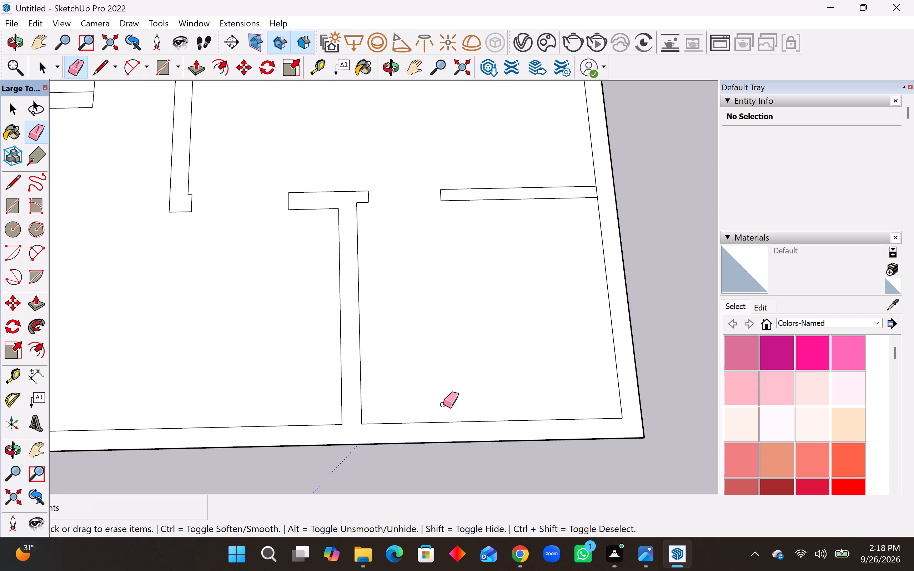
# Erase the short edge where the front corner room's back wall meets the house's outer side wall.
pyautogui.click(594, 196)
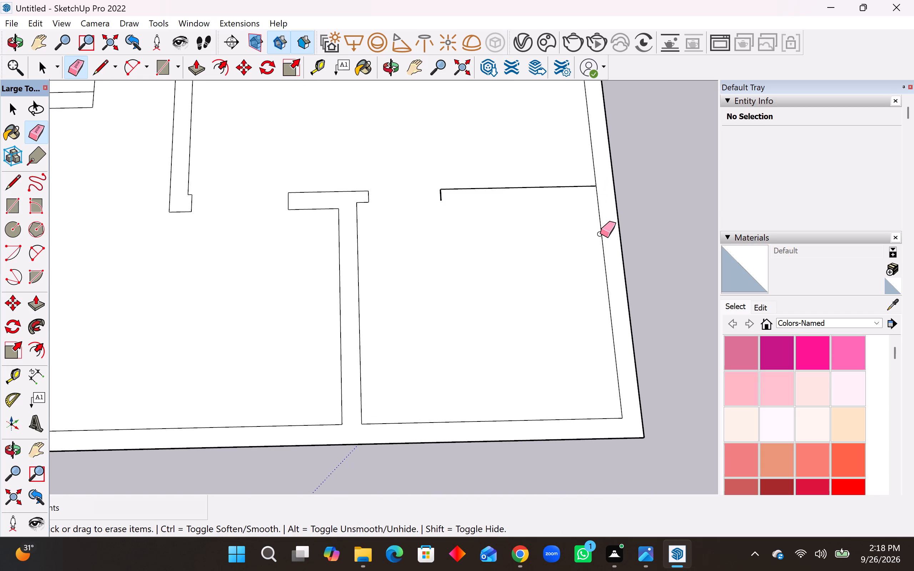
pyautogui.hotkey('ctrl', 'z')
pyautogui.click(597, 192)
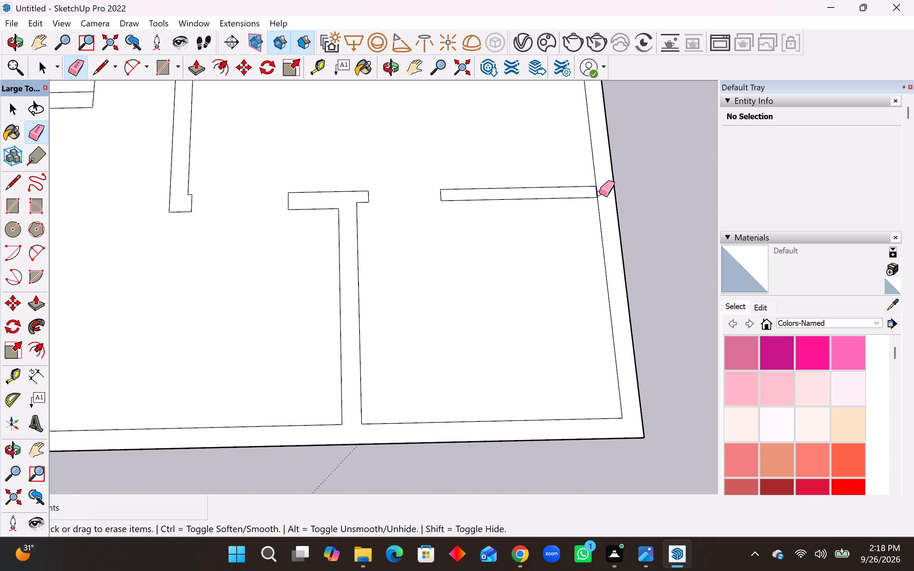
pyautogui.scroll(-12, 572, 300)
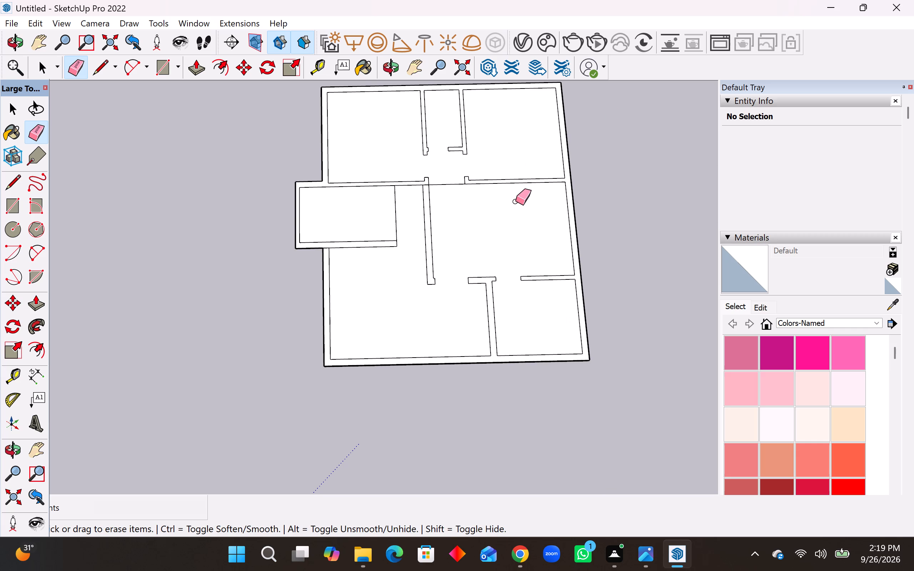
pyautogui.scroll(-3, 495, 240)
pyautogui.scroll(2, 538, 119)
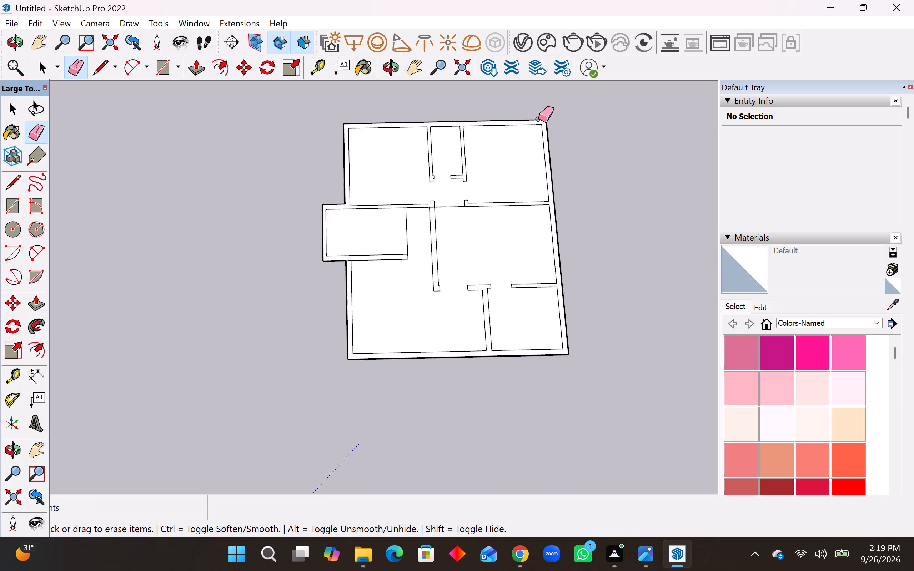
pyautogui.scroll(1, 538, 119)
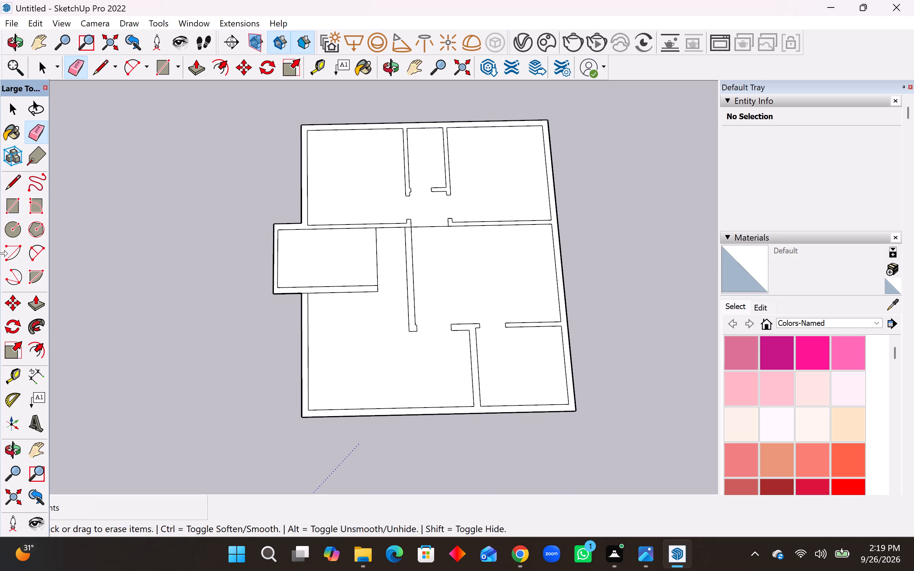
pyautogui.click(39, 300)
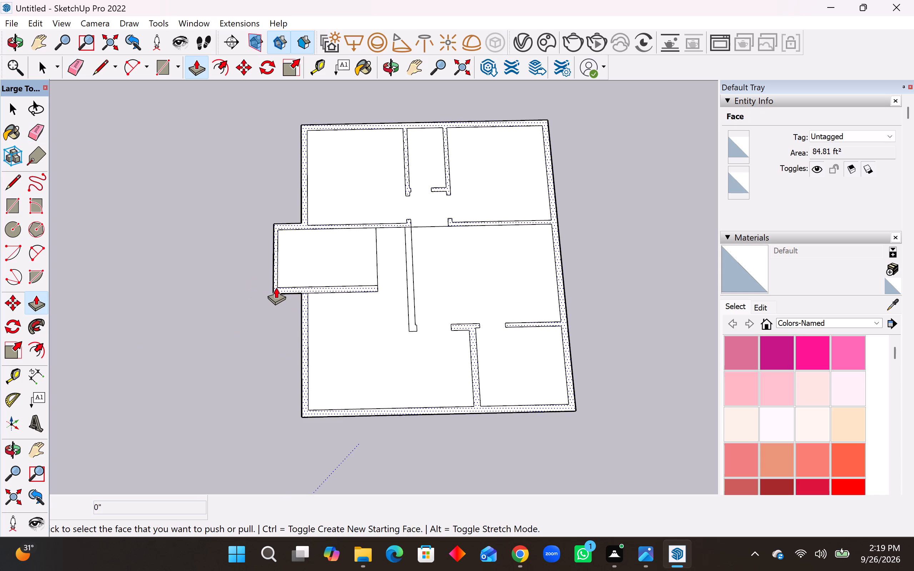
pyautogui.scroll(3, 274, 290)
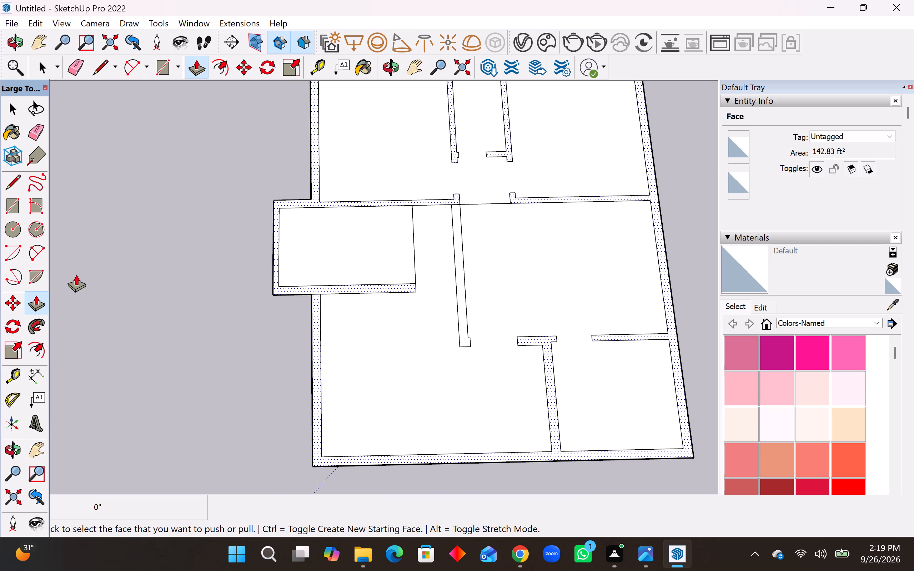
# Draw a 9" line across the house's side wall where it meets the projecting room's front wall.
pyautogui.click(11, 188)
pyautogui.scroll(8, 308, 293)
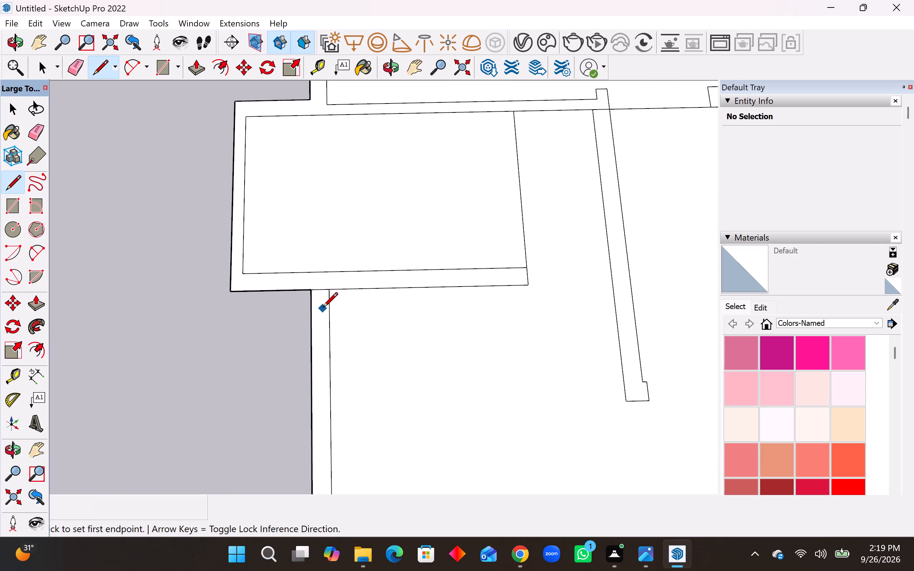
pyautogui.scroll(2, 323, 308)
pyautogui.click(306, 285)
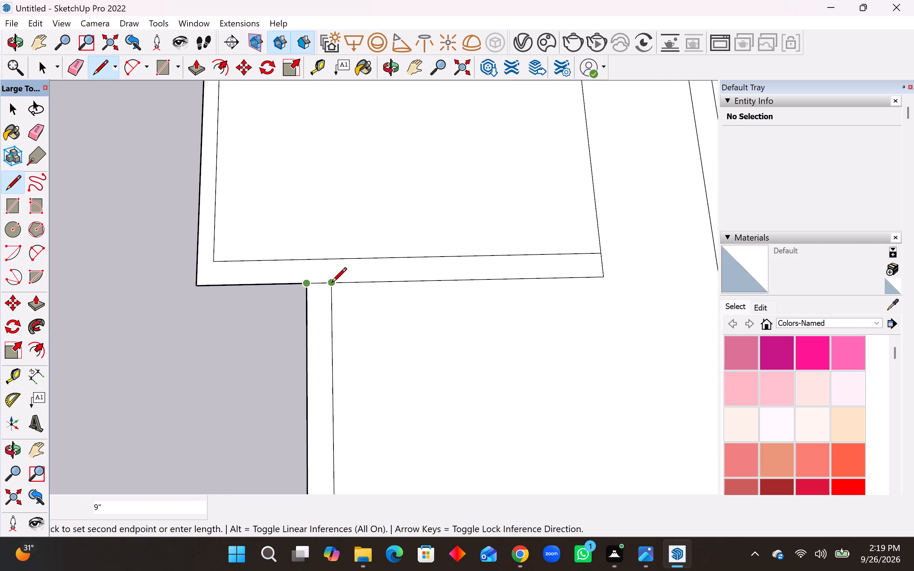
pyautogui.click(332, 283)
# Draw a vertical line down the slab's side at the front inner corner where the projecting room meets the house.
pyautogui.moveTo(275, 357); pyautogui.dragTo(416, 0, button='middle')
pyautogui.moveTo(250, 322); pyautogui.dragTo(302, 340, button='middle')
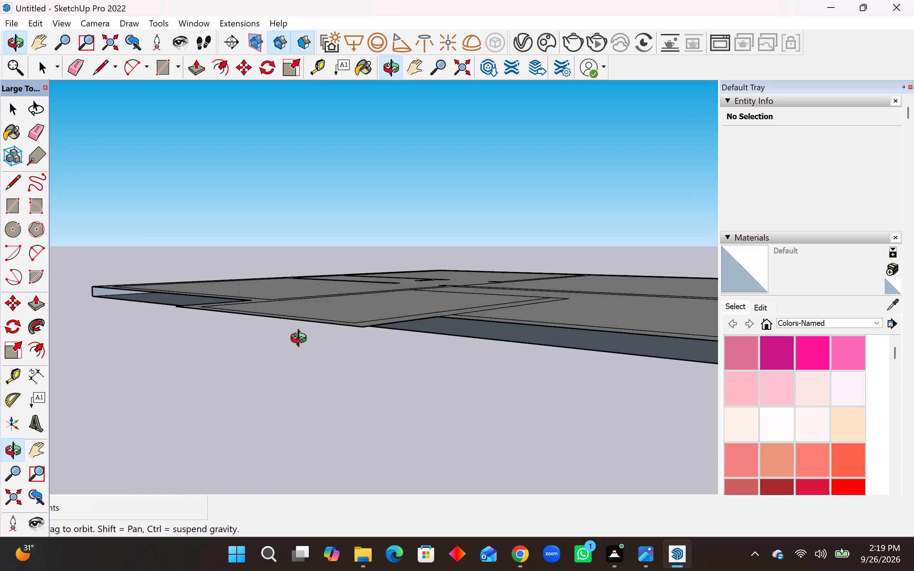
pyautogui.moveTo(302, 340); pyautogui.dragTo(292, 340, button='middle')
pyautogui.scroll(8, 394, 319)
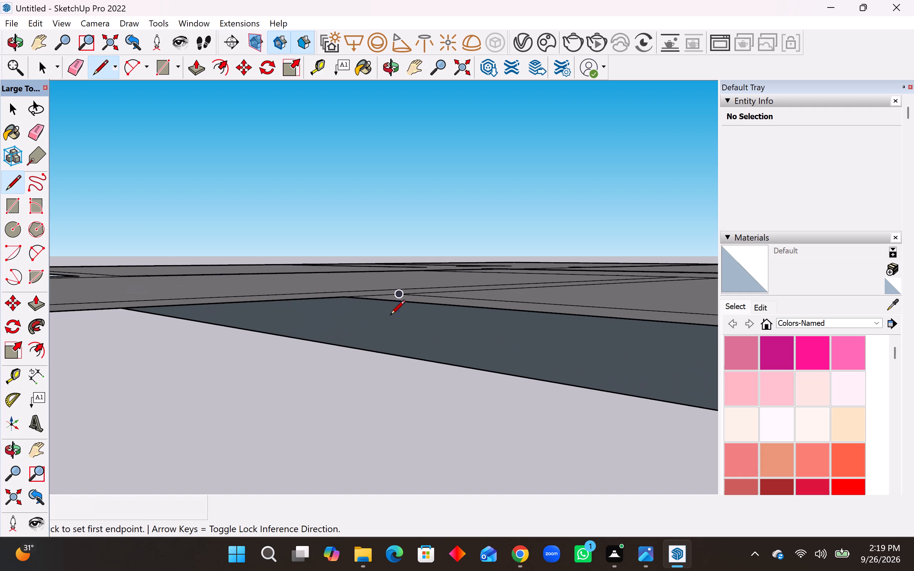
pyautogui.moveTo(375, 305); pyautogui.dragTo(376, 341, button='middle')
pyautogui.click(348, 434)
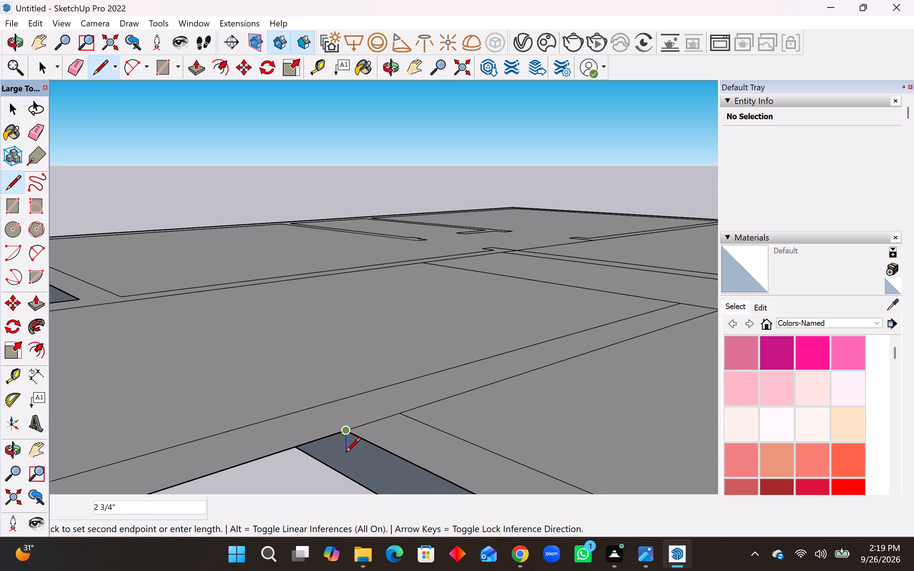
pyautogui.click(345, 476)
# Draw a vertical line down the slab's side at the back inner corner where the projecting room meets the house.
pyautogui.scroll(-4, 326, 405)
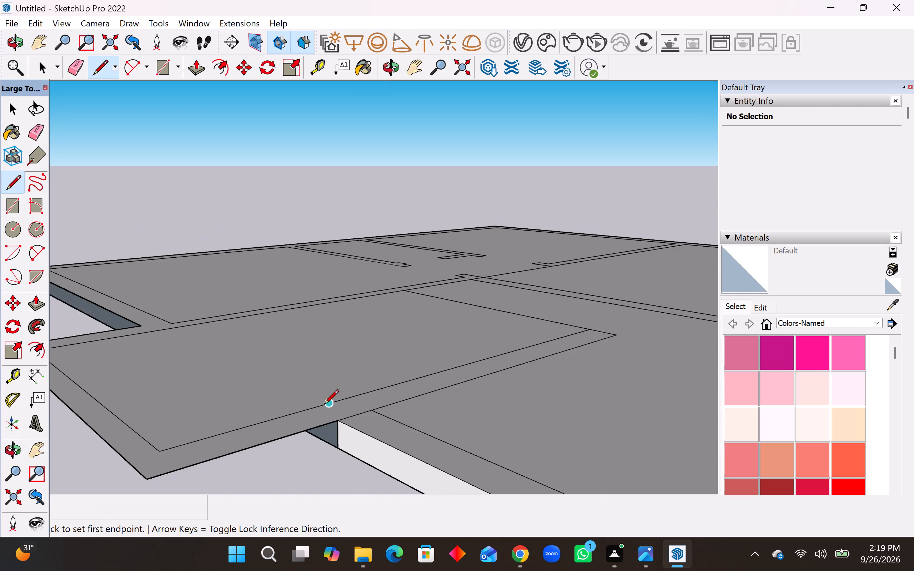
pyautogui.scroll(-11, 324, 405)
pyautogui.moveTo(312, 436); pyautogui.dragTo(605, 363, button='middle')
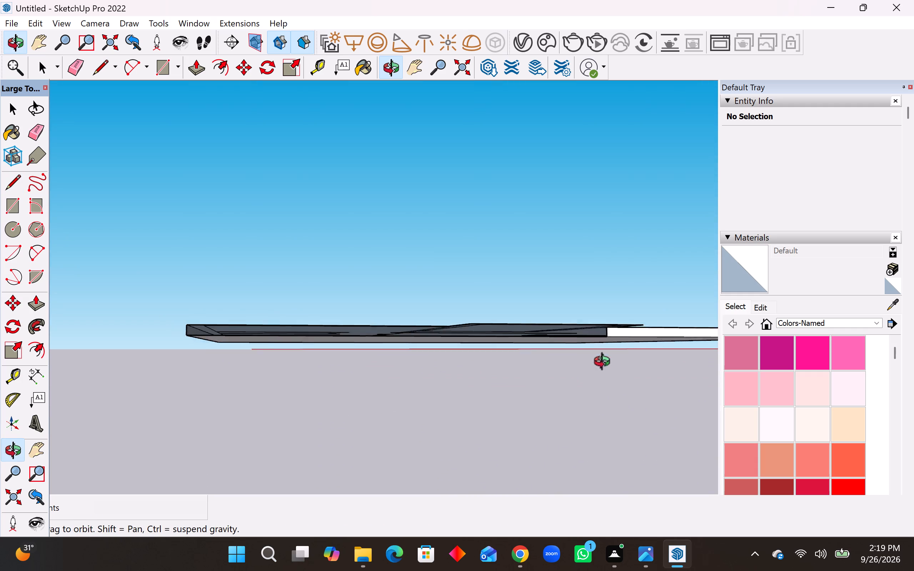
pyautogui.moveTo(605, 363); pyautogui.dragTo(623, 369, button='middle')
pyautogui.moveTo(453, 347); pyautogui.dragTo(515, 401, button='middle')
pyautogui.scroll(3, 527, 372)
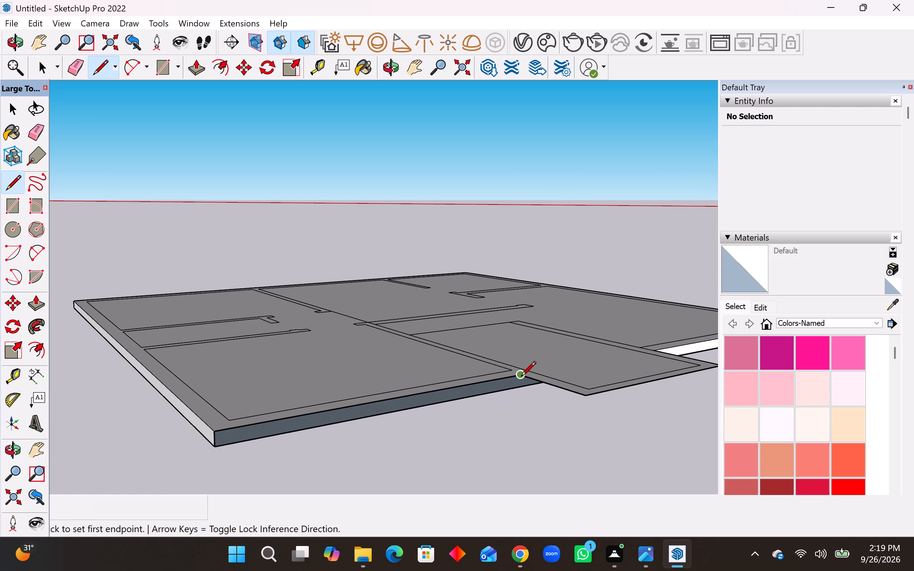
pyautogui.scroll(2, 521, 377)
pyautogui.click(520, 377)
pyautogui.click(516, 393)
# Draw a 6" vertical edge down from the projecting room's back outer corner and a 3' 4" bottom edge back to the slab.
pyautogui.moveTo(502, 403); pyautogui.dragTo(401, 318, button='middle')
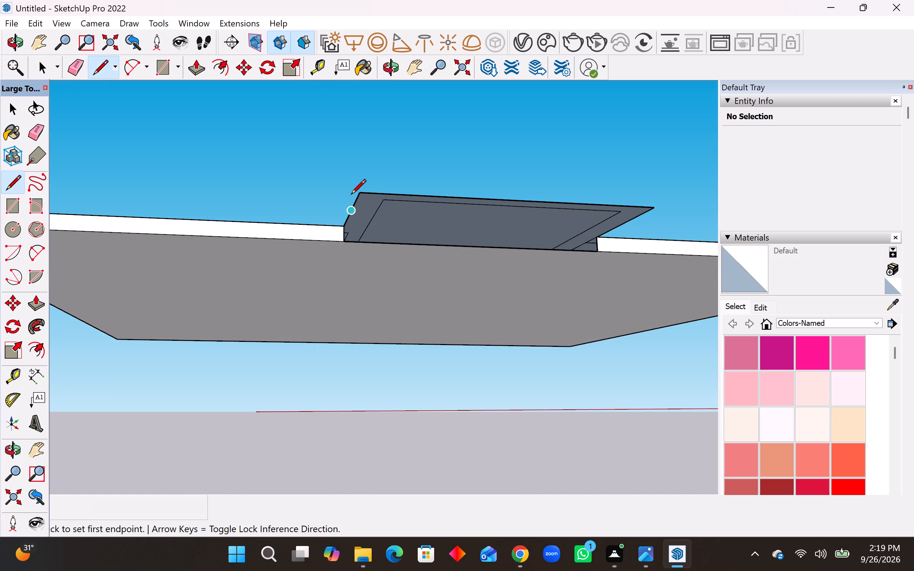
pyautogui.click(358, 198)
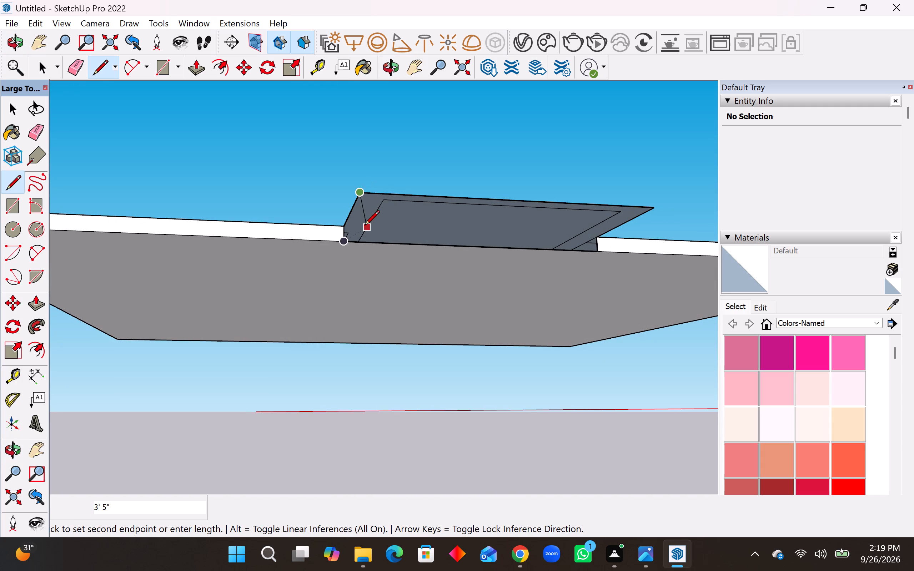
pyautogui.moveTo(365, 227); pyautogui.dragTo(508, 272, button='middle')
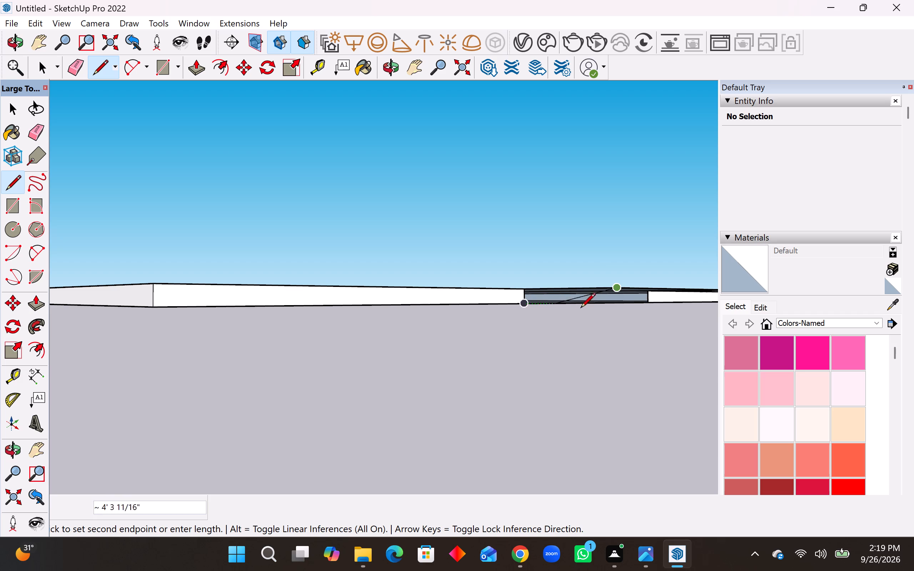
pyautogui.scroll(5, 617, 307)
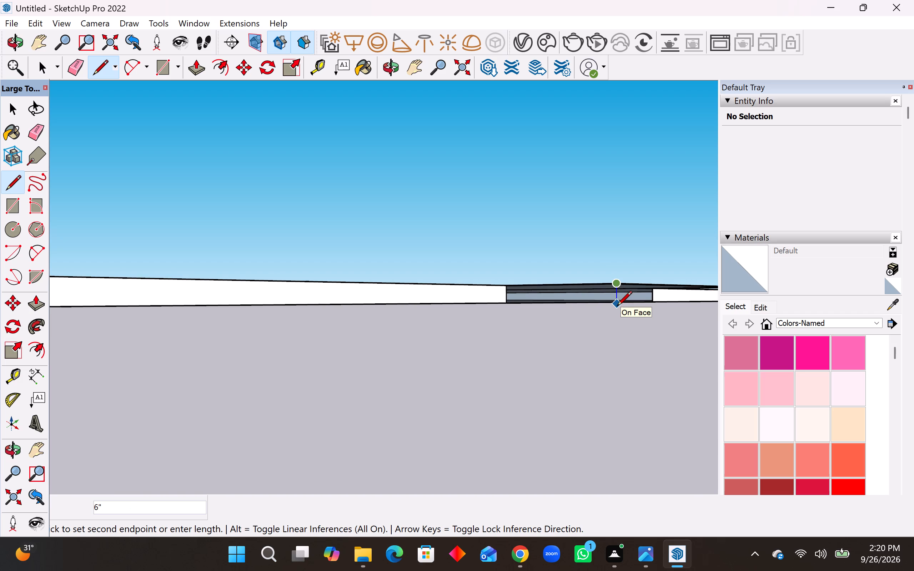
pyautogui.scroll(3, 617, 307)
pyautogui.moveTo(619, 308); pyautogui.dragTo(639, 336, button='middle')
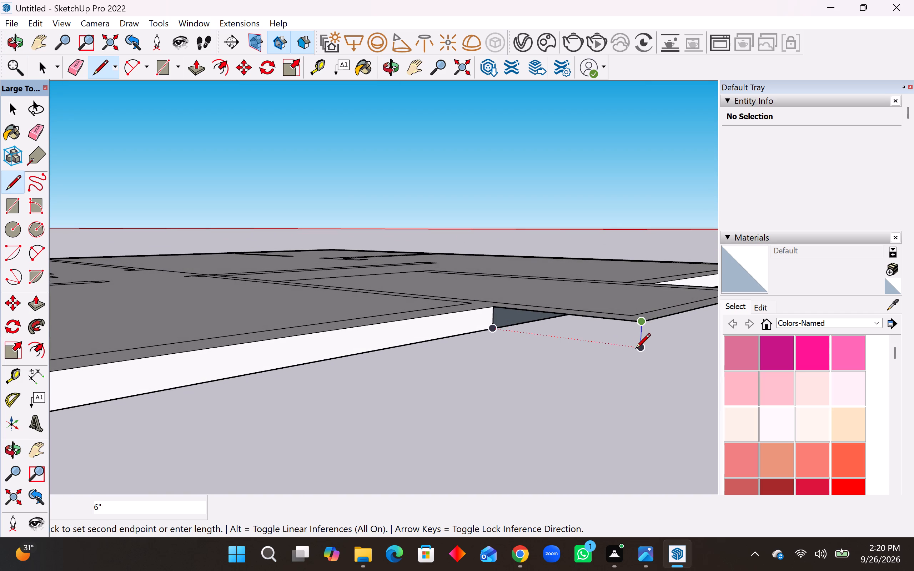
pyautogui.click(638, 351)
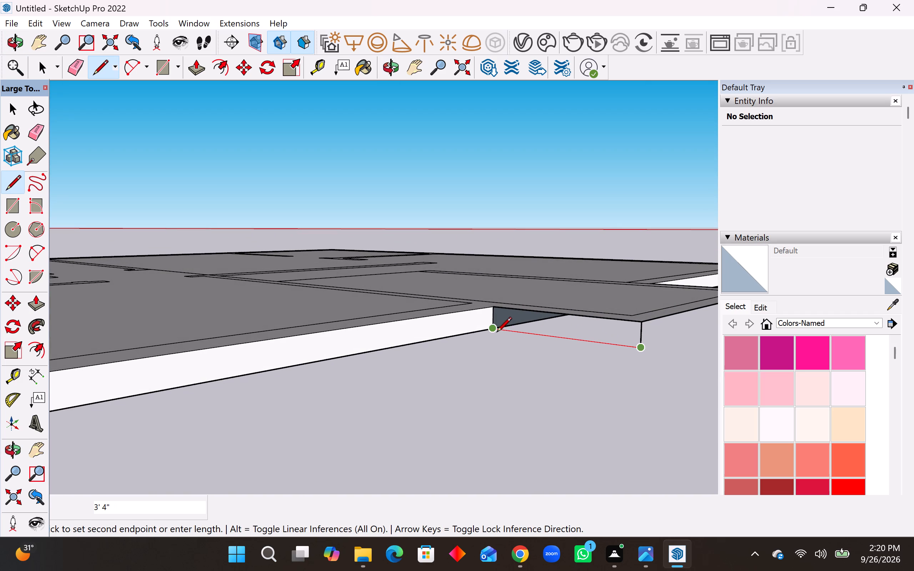
pyautogui.click(497, 333)
# Close the projection's front side with a 6" vertical edge at its outer corner and a 3' 4" bottom edge to the slab.
pyautogui.scroll(-4, 520, 367)
pyautogui.moveTo(652, 378); pyautogui.dragTo(397, 383, button='middle')
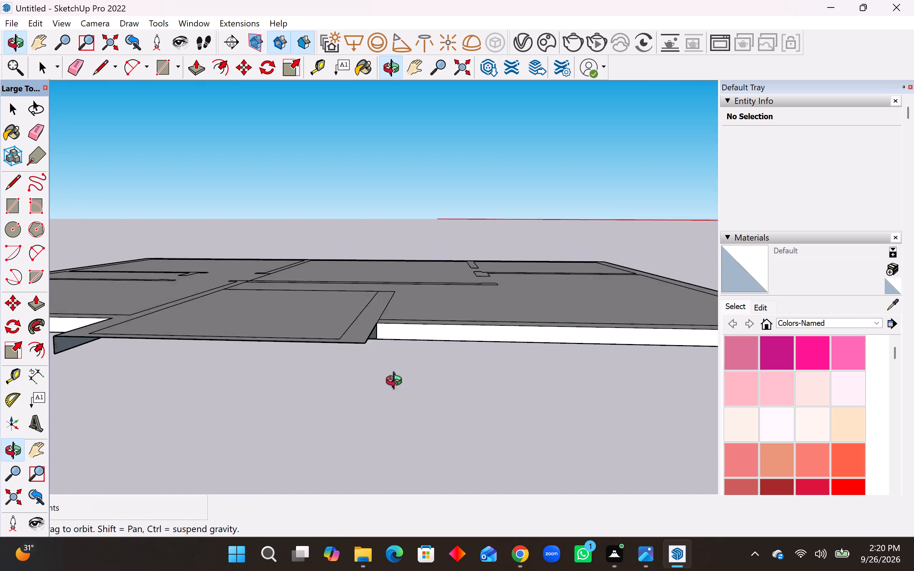
pyautogui.moveTo(397, 383); pyautogui.dragTo(326, 380, button='middle')
pyautogui.click(163, 335)
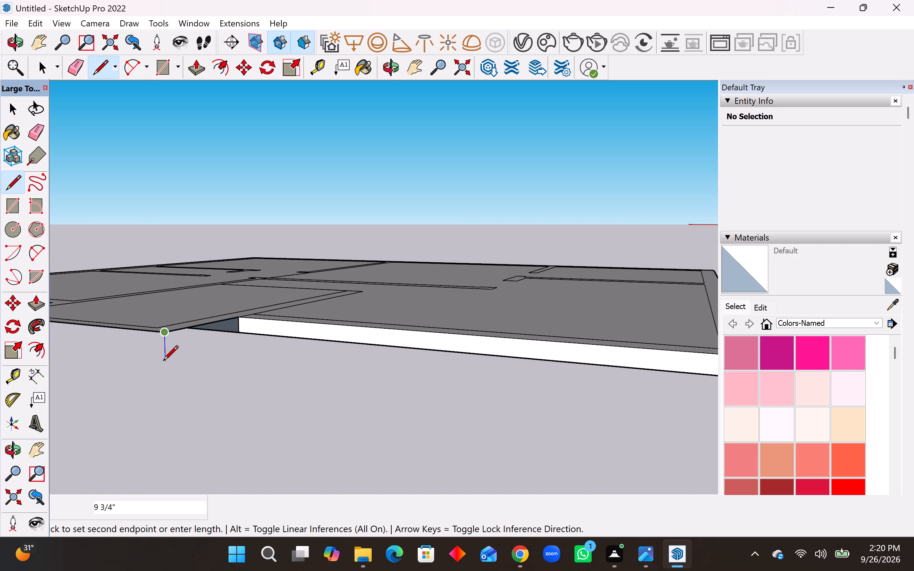
pyautogui.moveTo(163, 362); pyautogui.dragTo(181, 350, button='middle')
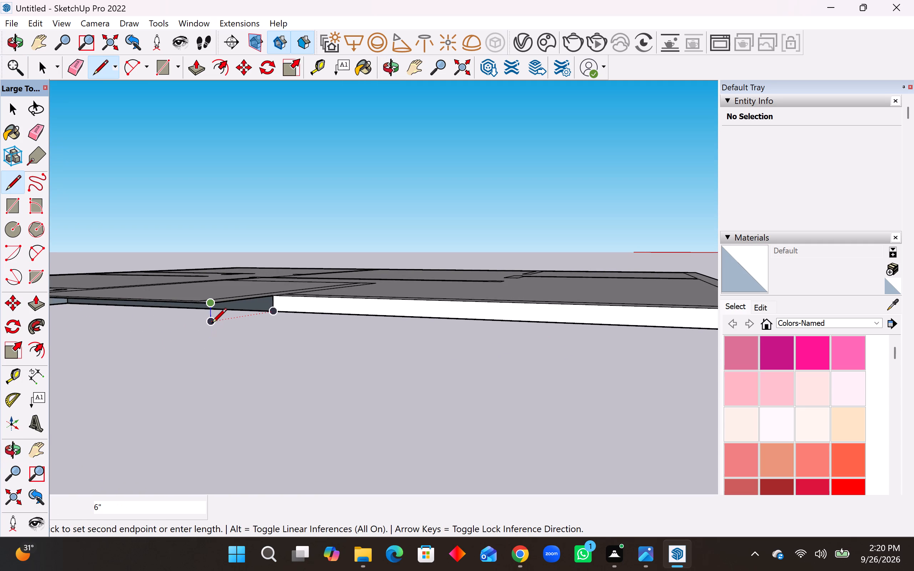
pyautogui.click(212, 324)
pyautogui.click(270, 314)
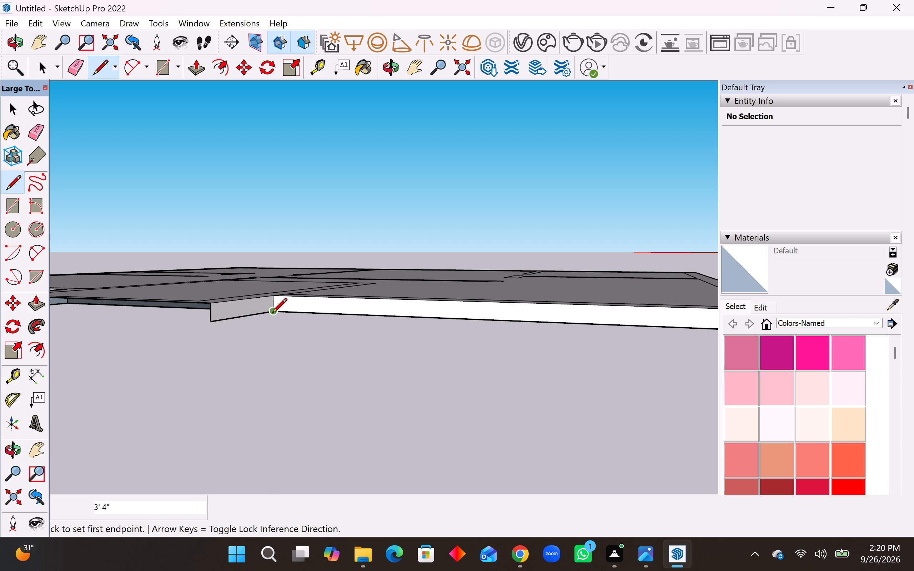
# Draw the 8' 8" bottom edge between the projection's two outer corners to close its base.
pyautogui.scroll(-9, 315, 331)
pyautogui.moveTo(286, 342); pyautogui.dragTo(464, 331, button='middle')
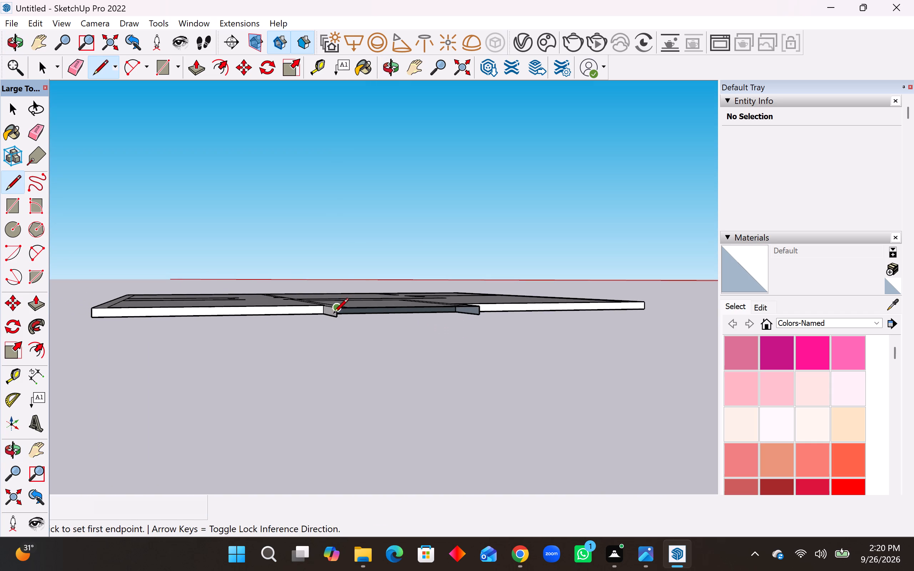
pyautogui.click(335, 318)
pyautogui.click(478, 317)
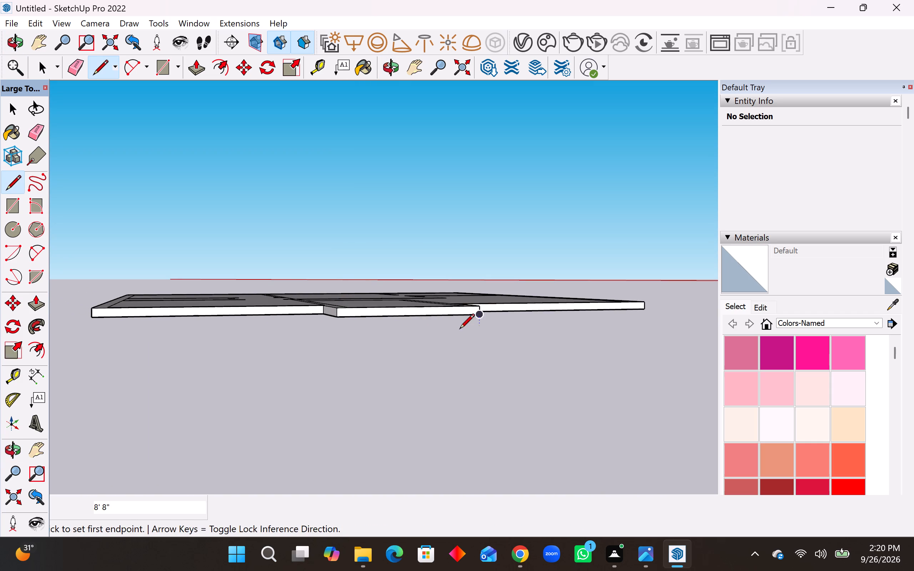
# Erase the seam line on the underside between the main slab and the projecting room's base.
pyautogui.moveTo(459, 330); pyautogui.dragTo(184, 411, button='middle')
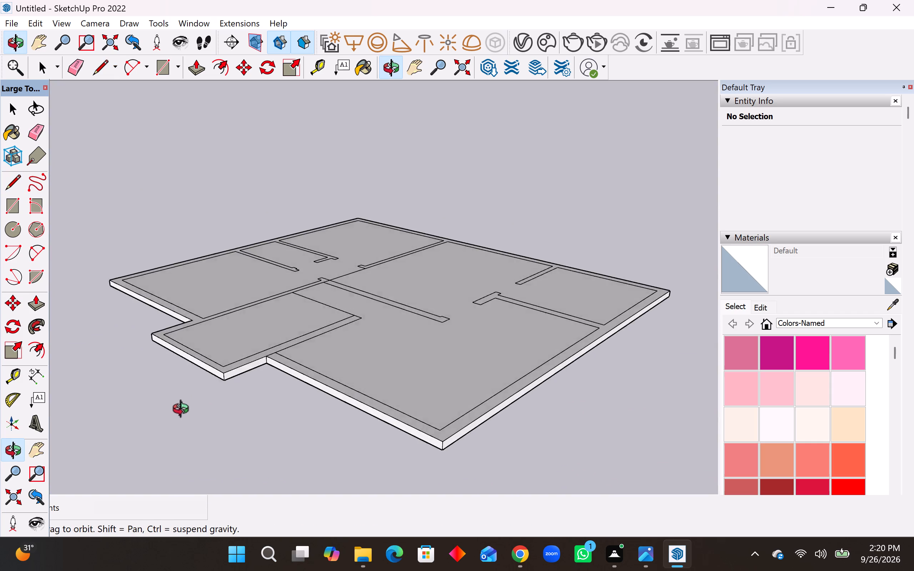
pyautogui.moveTo(184, 411); pyautogui.dragTo(347, 198, button='middle')
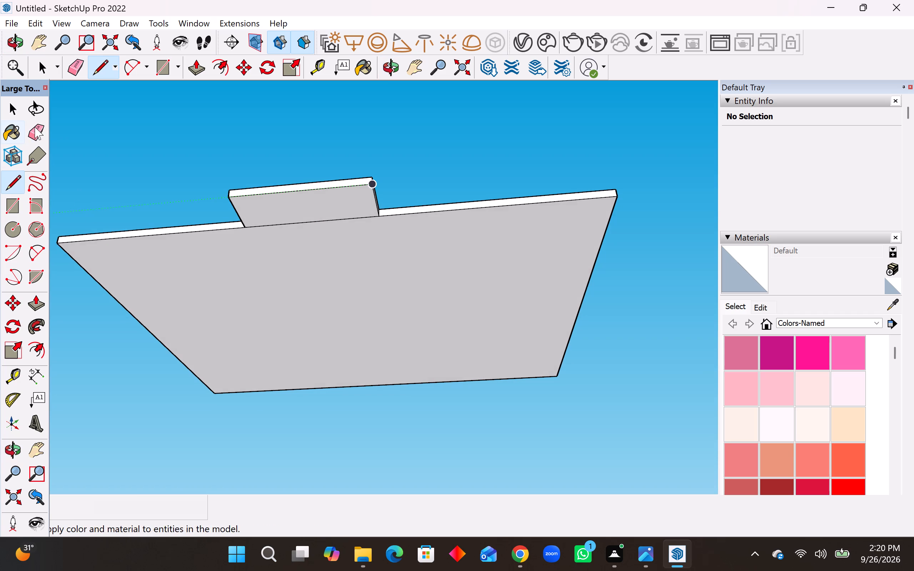
pyautogui.click(35, 127)
pyautogui.click(292, 223)
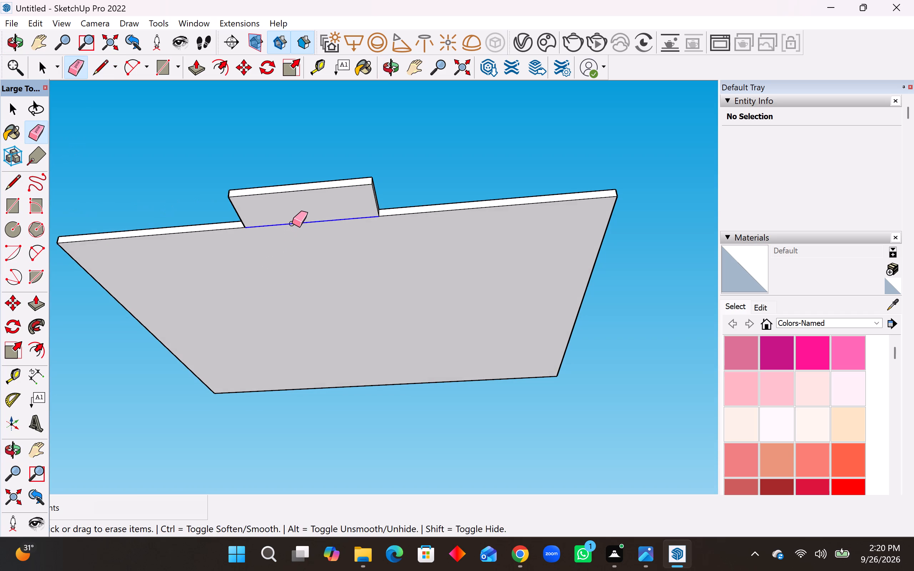
# Push/Pull the connected wall face around the house and rooms up by 1'.
pyautogui.moveTo(330, 238); pyautogui.dragTo(184, 487, button='middle')
pyautogui.scroll(4, 261, 356)
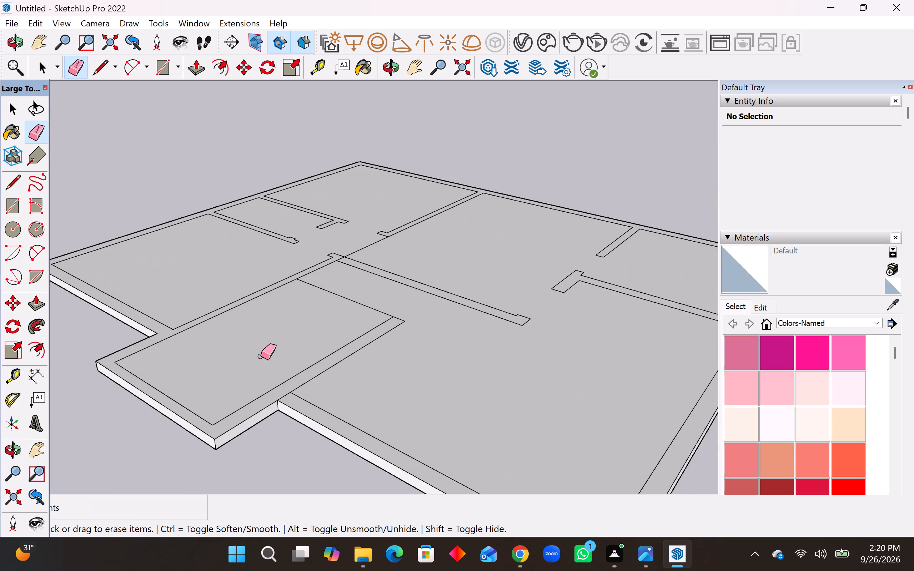
pyautogui.scroll(1, 299, 412)
pyautogui.moveTo(299, 412); pyautogui.dragTo(237, 432, button='middle')
pyautogui.scroll(3, 230, 403)
pyautogui.moveTo(388, 375); pyautogui.dragTo(333, 390, button='middle')
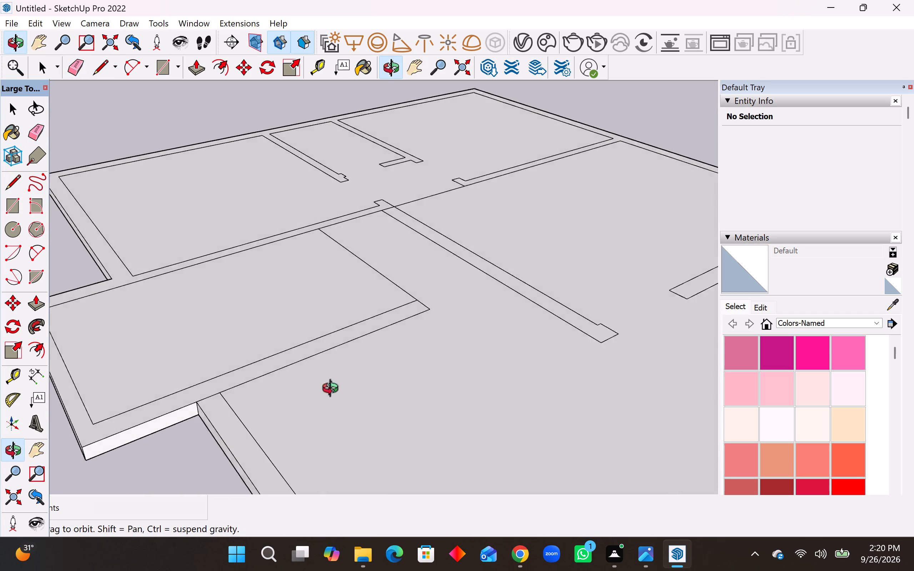
pyautogui.moveTo(333, 390); pyautogui.dragTo(250, 402, button='middle')
pyautogui.scroll(-8, 421, 323)
pyautogui.moveTo(397, 351); pyautogui.dragTo(365, 424, button='middle')
pyautogui.press('space')
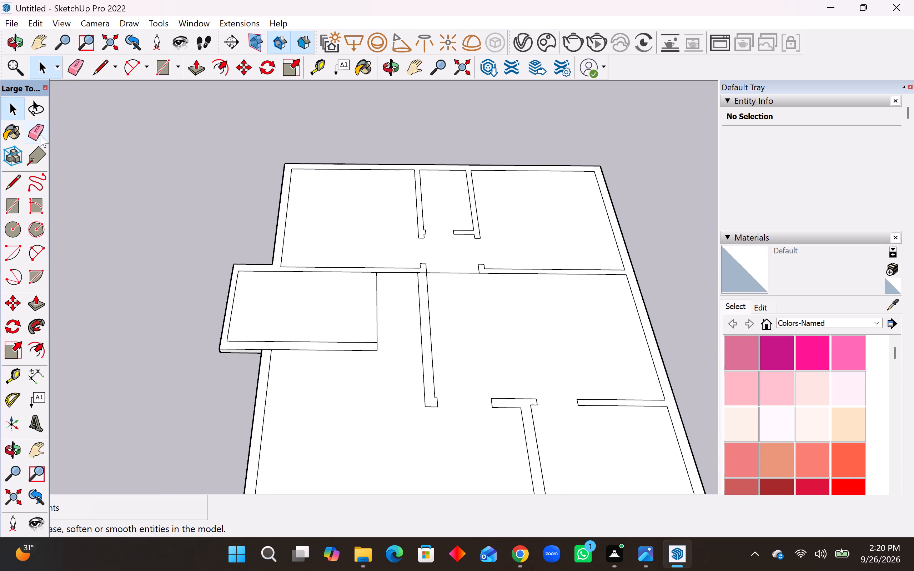
pyautogui.click(37, 304)
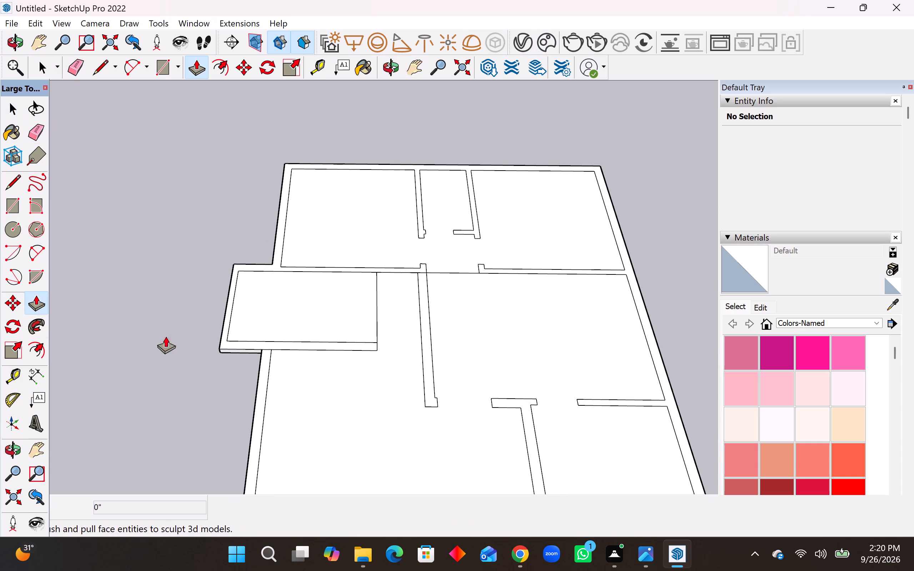
pyautogui.click(225, 336)
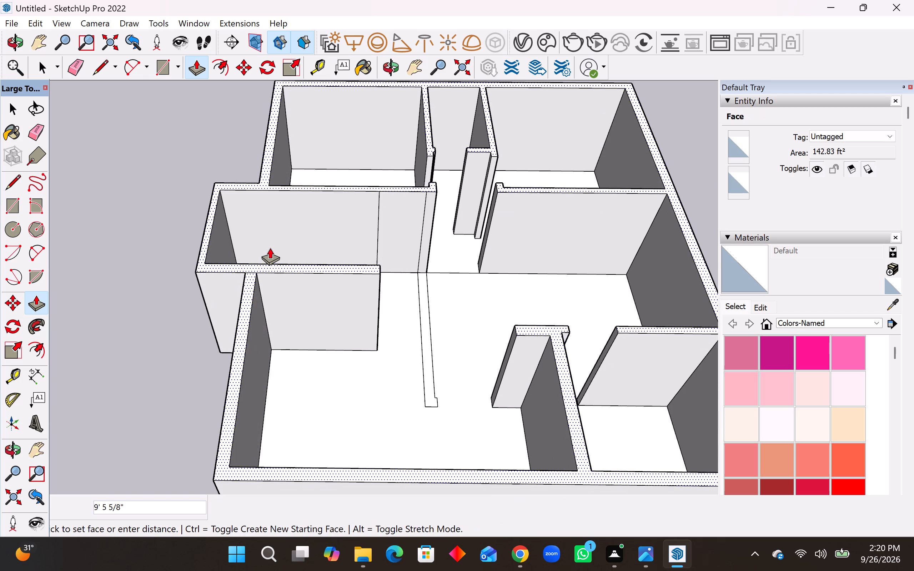
pyautogui.moveTo(273, 251); pyautogui.dragTo(285, 335, button='middle')
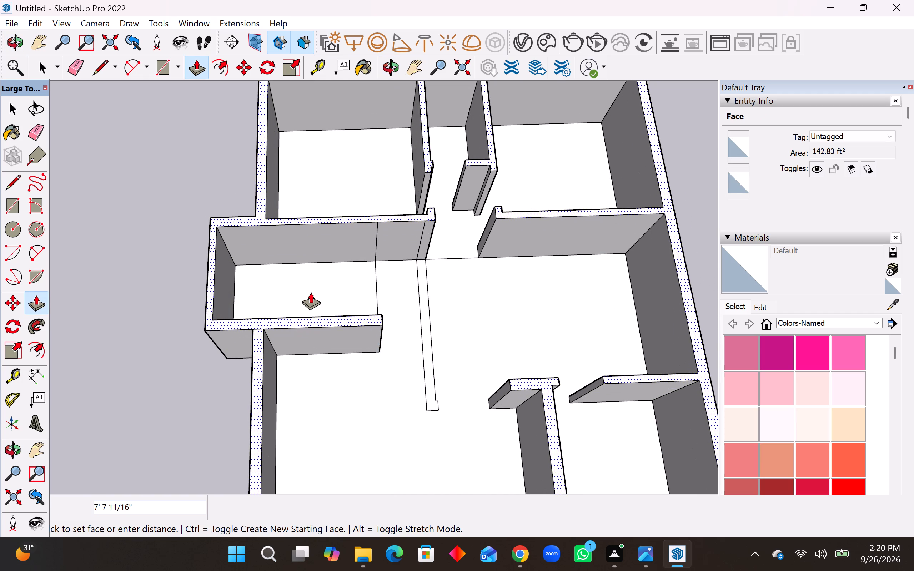
pyautogui.write("1-'")
pyautogui.press('Return')
pyautogui.moveTo(373, 370); pyautogui.dragTo(376, 145, button='middle')
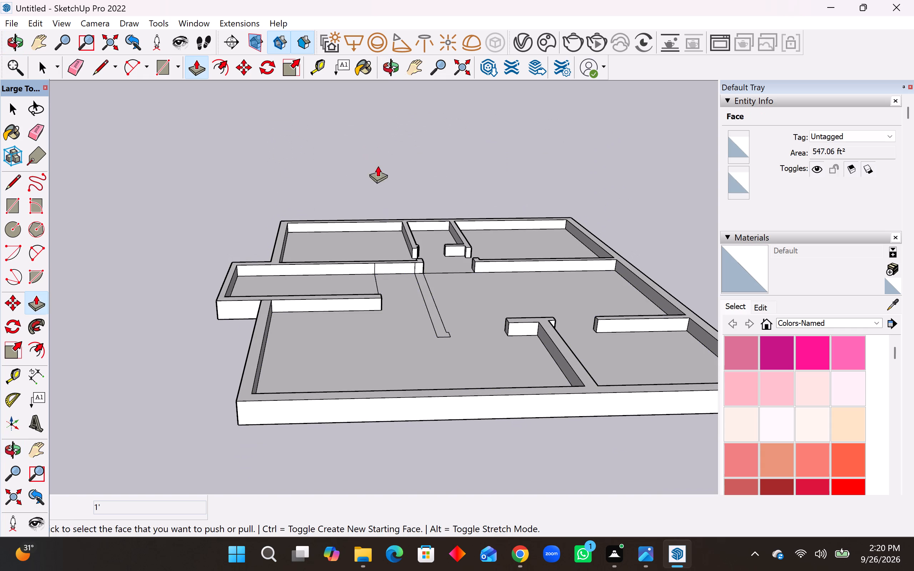
# Undo the 1' wall raise and Push/Pull the connected wall face around the house and rooms up by 10' instead.
pyautogui.hotkey('ctrl', 'z')
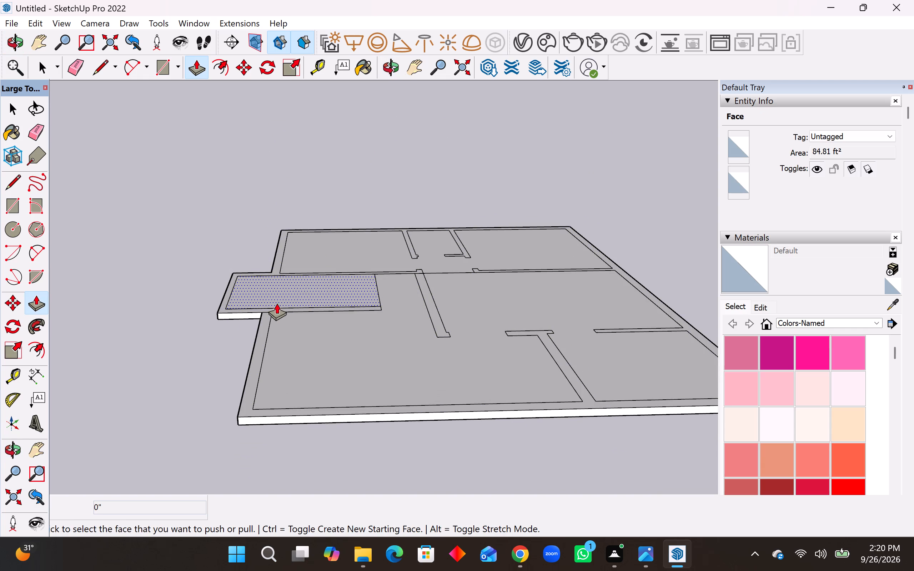
pyautogui.moveTo(277, 303); pyautogui.dragTo(253, 465, button='middle')
pyautogui.scroll(5, 233, 358)
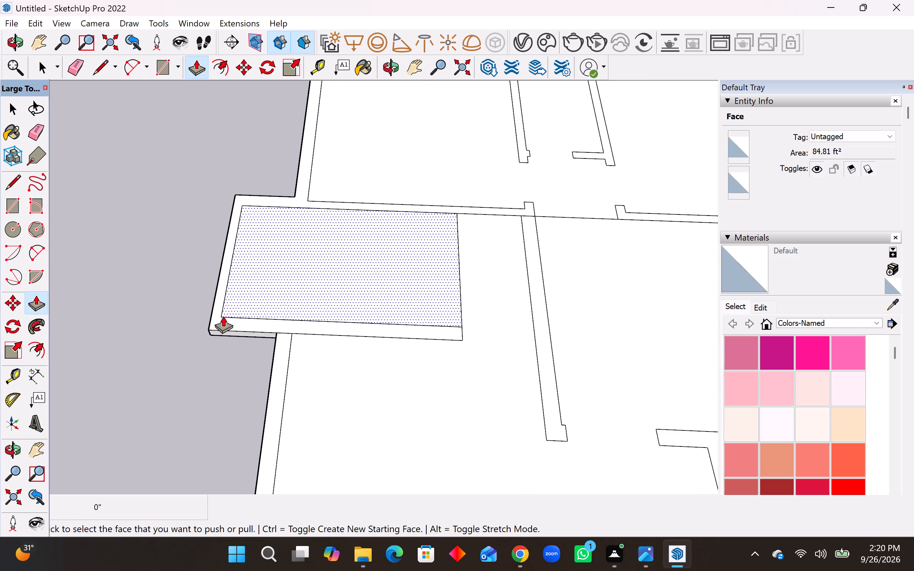
pyautogui.click(219, 319)
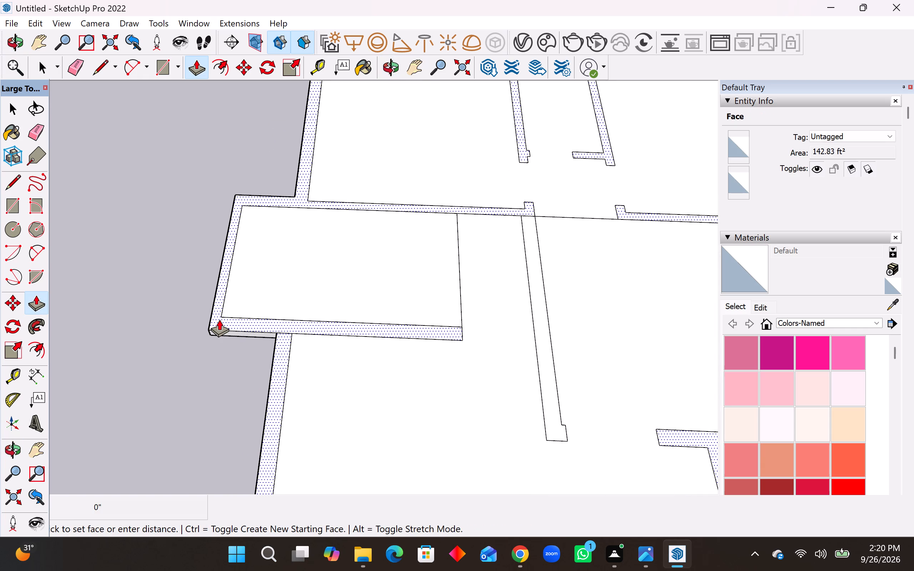
pyautogui.write("10'")
pyautogui.press('Return')
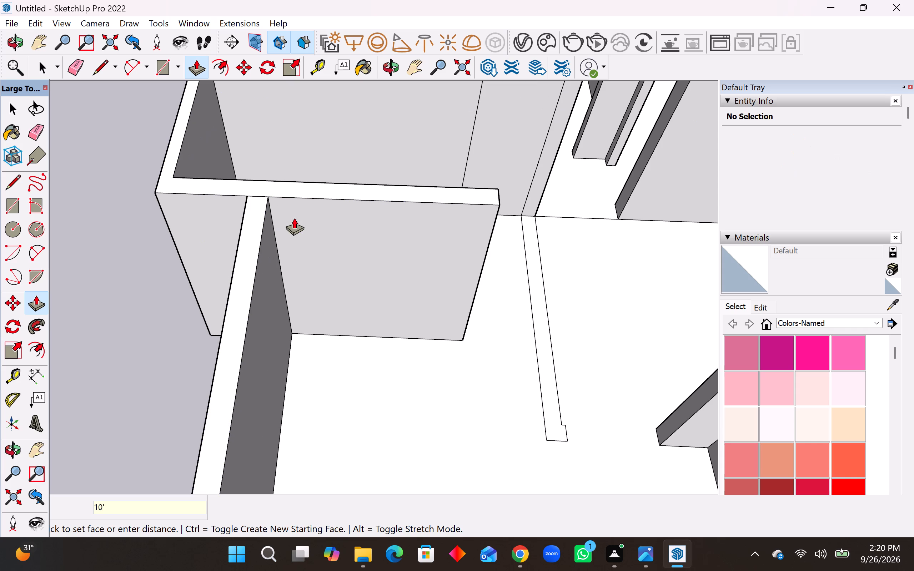
pyautogui.press('space')
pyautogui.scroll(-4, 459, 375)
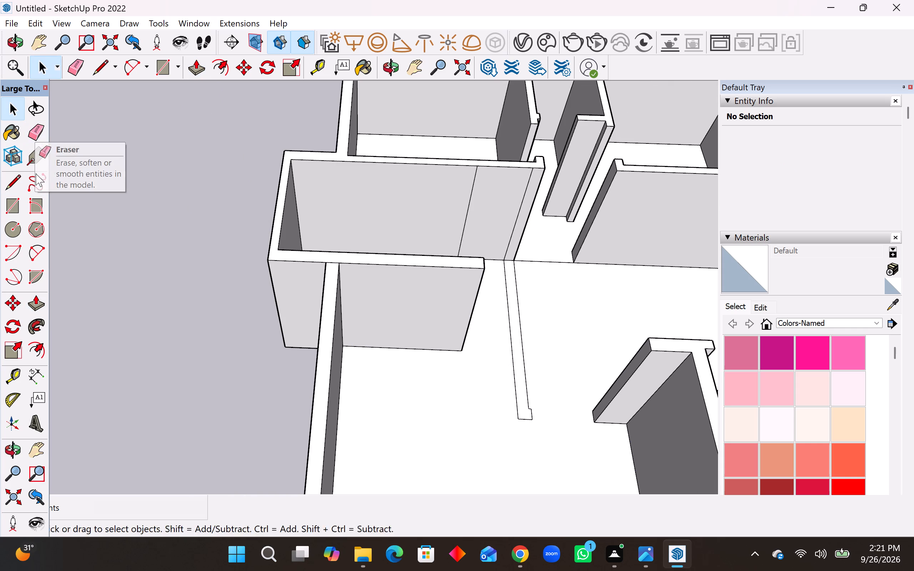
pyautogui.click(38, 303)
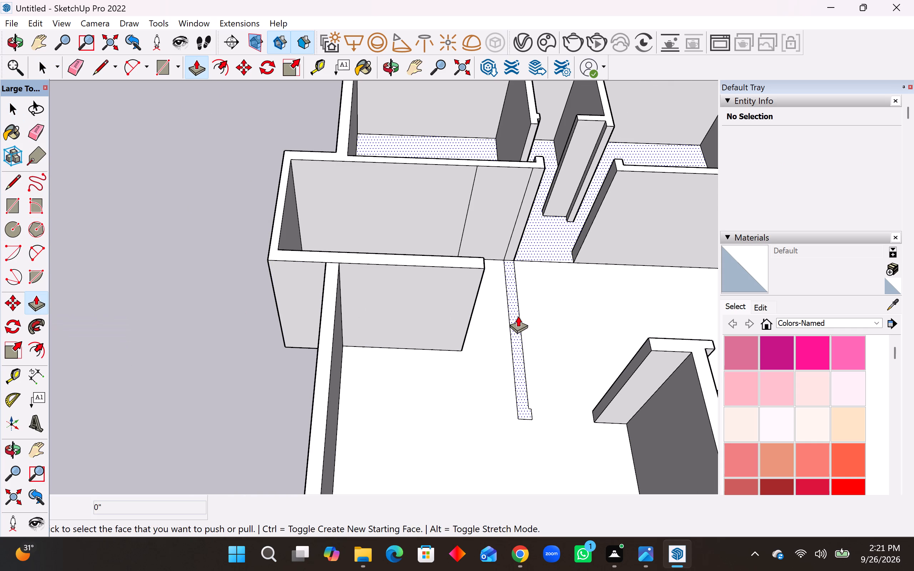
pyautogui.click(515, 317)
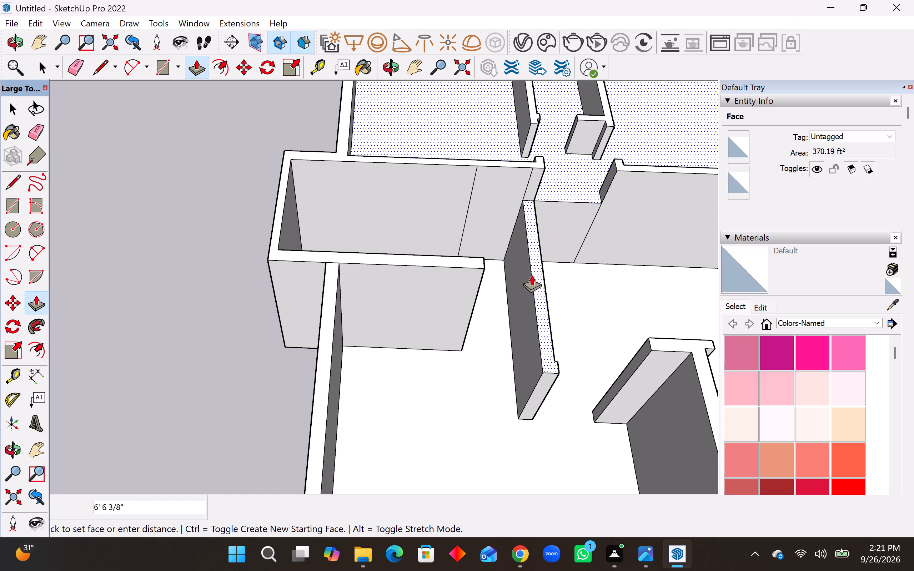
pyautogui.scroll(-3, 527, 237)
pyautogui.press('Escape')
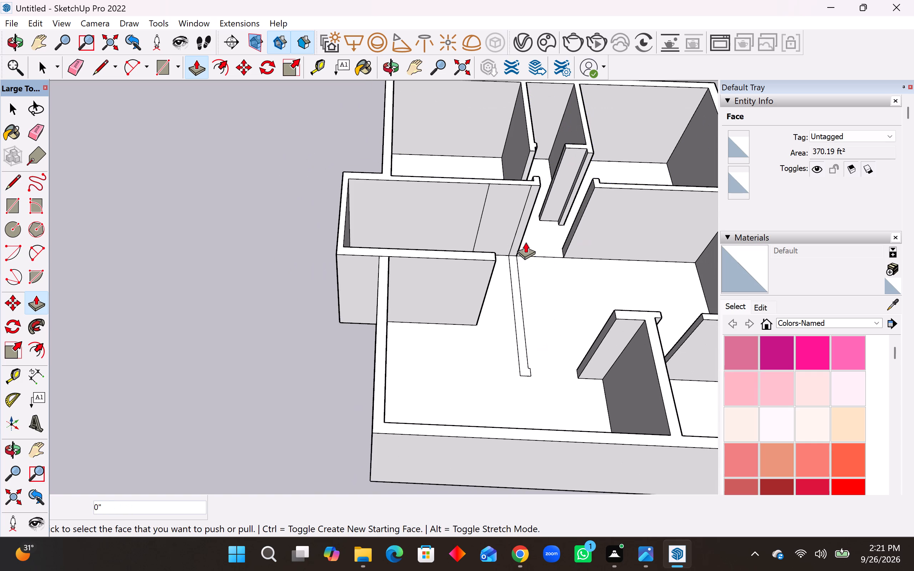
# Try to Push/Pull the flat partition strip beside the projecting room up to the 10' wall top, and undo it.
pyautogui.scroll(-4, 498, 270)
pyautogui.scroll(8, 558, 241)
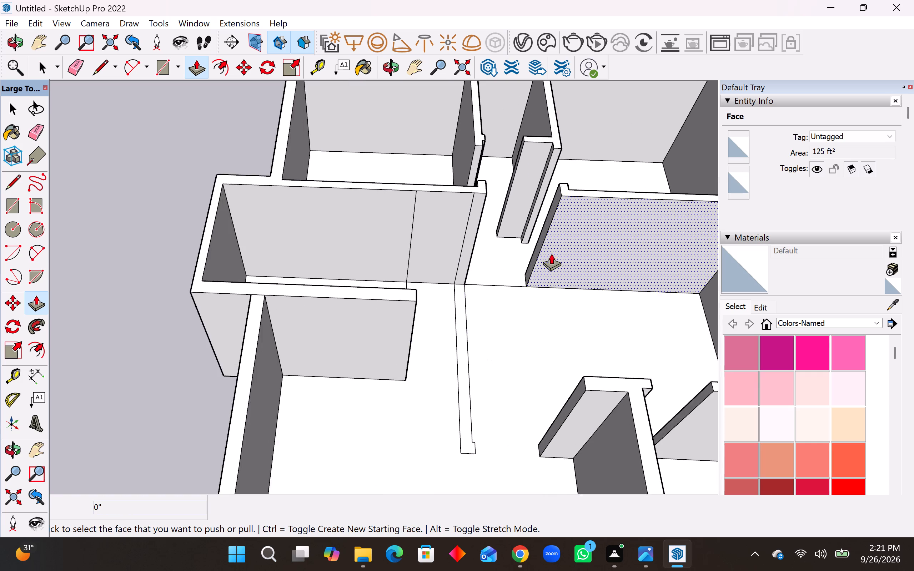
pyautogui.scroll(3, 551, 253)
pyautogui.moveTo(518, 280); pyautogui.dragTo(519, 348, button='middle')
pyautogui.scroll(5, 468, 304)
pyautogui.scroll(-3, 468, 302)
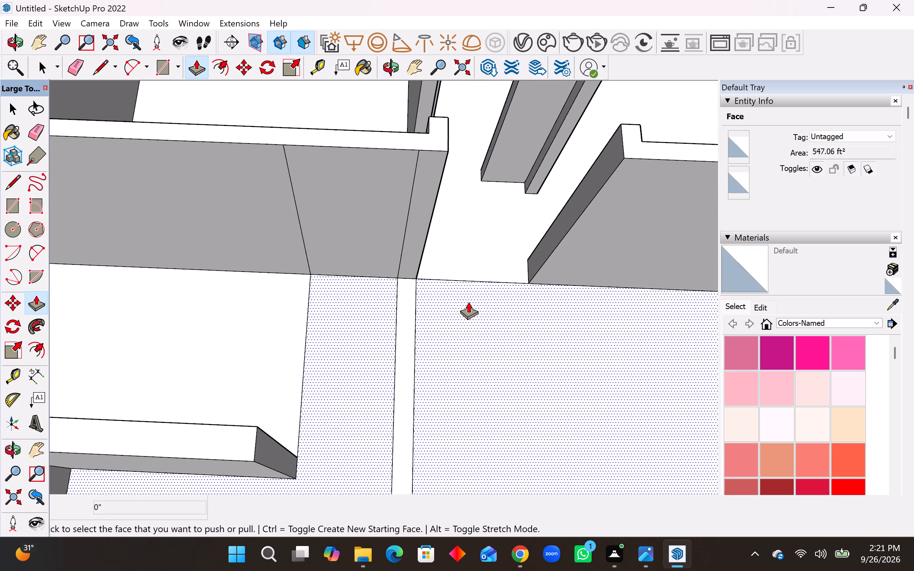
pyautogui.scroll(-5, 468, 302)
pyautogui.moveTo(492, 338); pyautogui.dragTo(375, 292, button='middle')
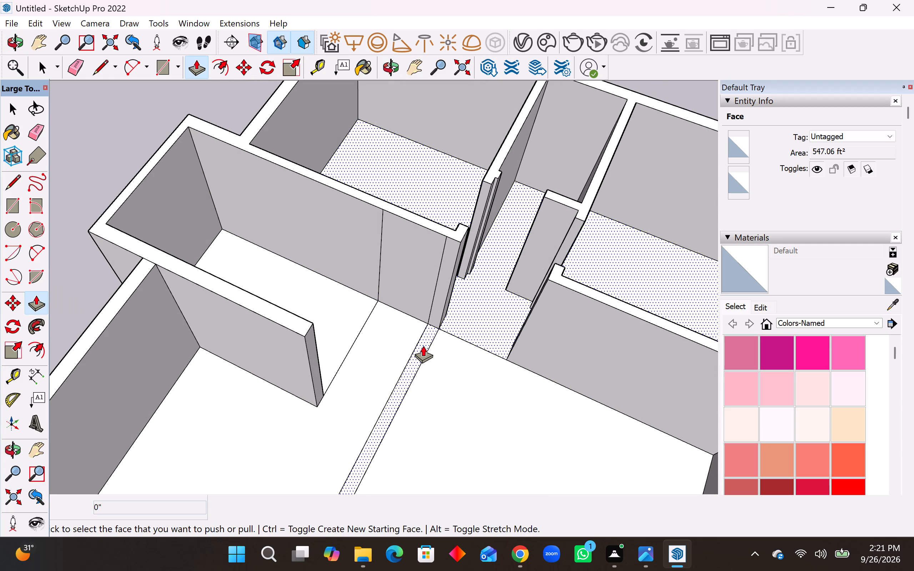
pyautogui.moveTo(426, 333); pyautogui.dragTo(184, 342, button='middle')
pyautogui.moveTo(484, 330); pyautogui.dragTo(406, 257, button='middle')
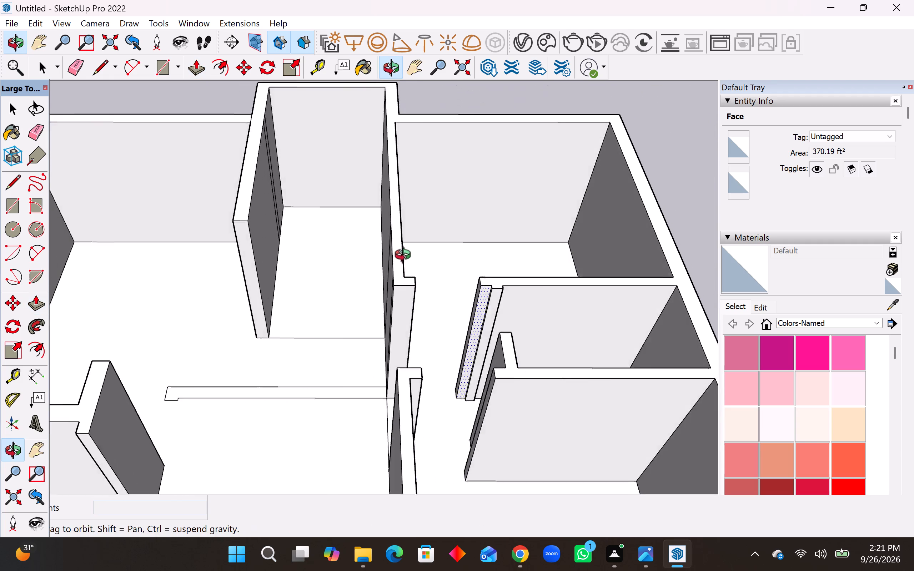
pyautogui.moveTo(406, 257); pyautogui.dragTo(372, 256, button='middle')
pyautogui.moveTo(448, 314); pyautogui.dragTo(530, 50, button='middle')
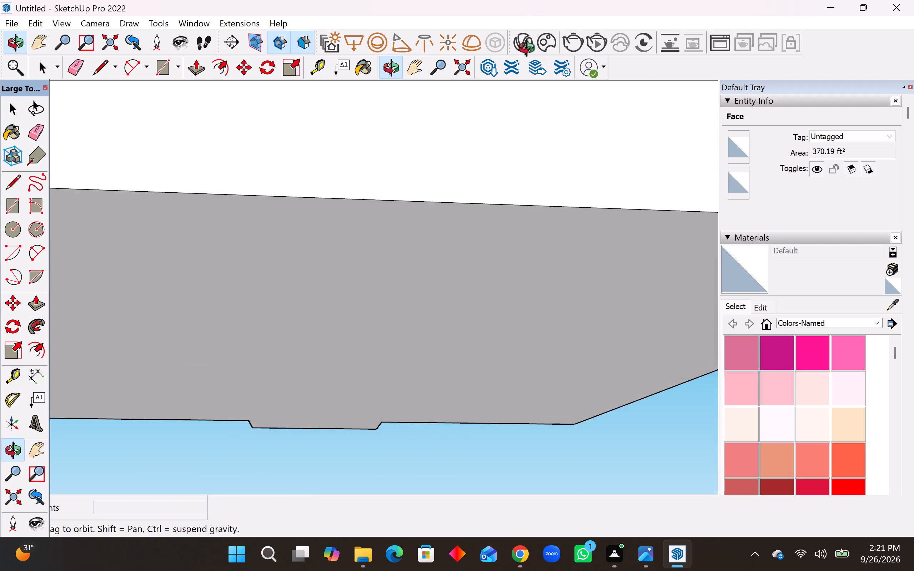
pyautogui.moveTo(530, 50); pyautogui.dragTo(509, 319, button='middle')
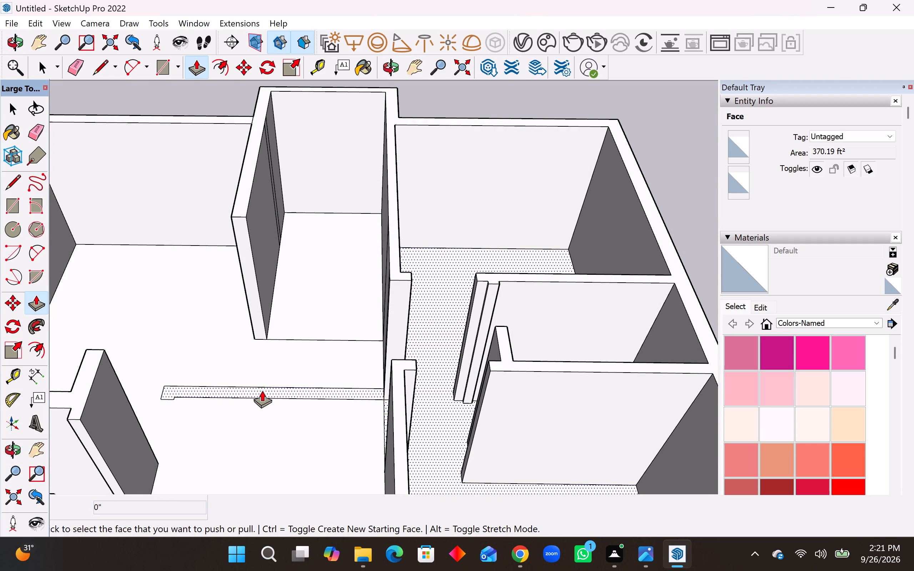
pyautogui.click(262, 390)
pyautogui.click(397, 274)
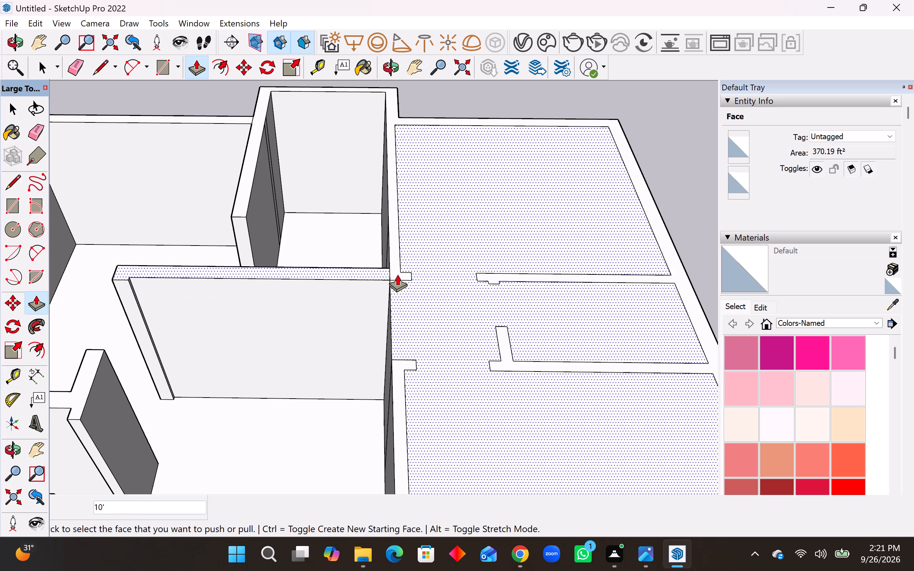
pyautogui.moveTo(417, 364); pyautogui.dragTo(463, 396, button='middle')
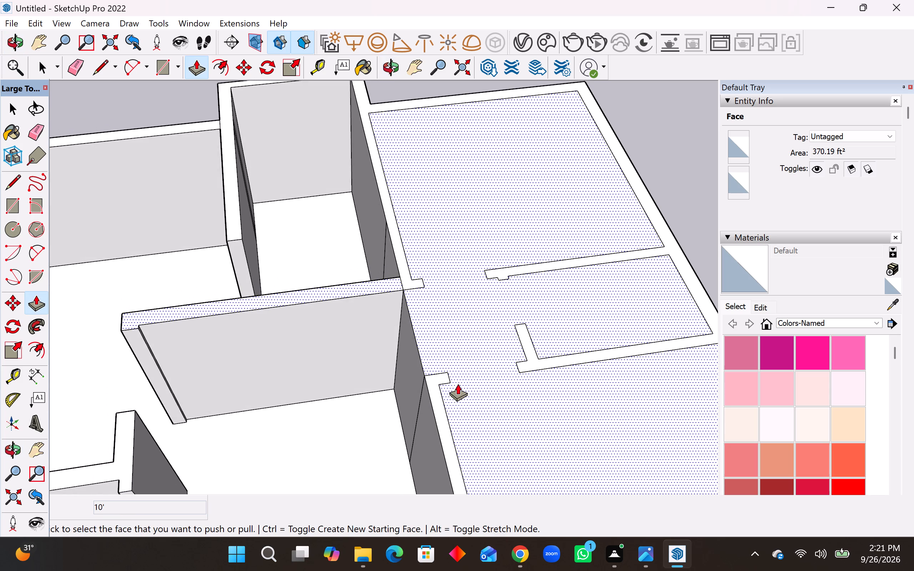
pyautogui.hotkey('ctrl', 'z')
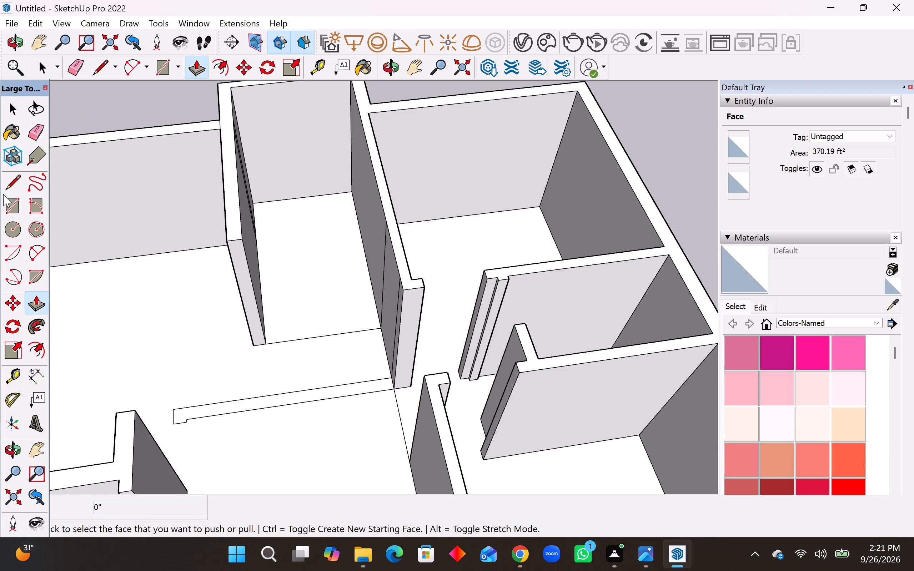
# Erase the floor line crossing the passage opening between the flat partition strip's end and the opposite bedroom wall.
pyautogui.click(37, 127)
pyautogui.scroll(3, 359, 383)
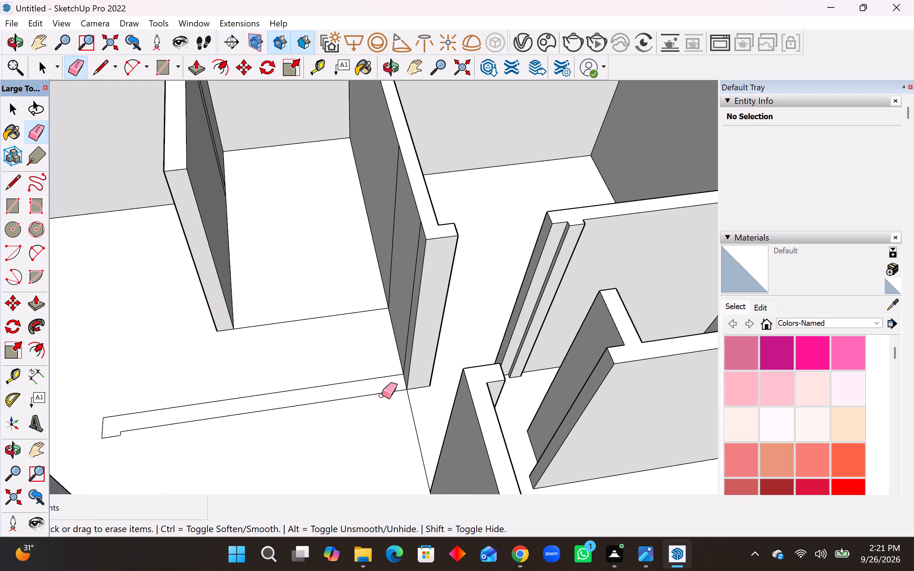
pyautogui.click(412, 415)
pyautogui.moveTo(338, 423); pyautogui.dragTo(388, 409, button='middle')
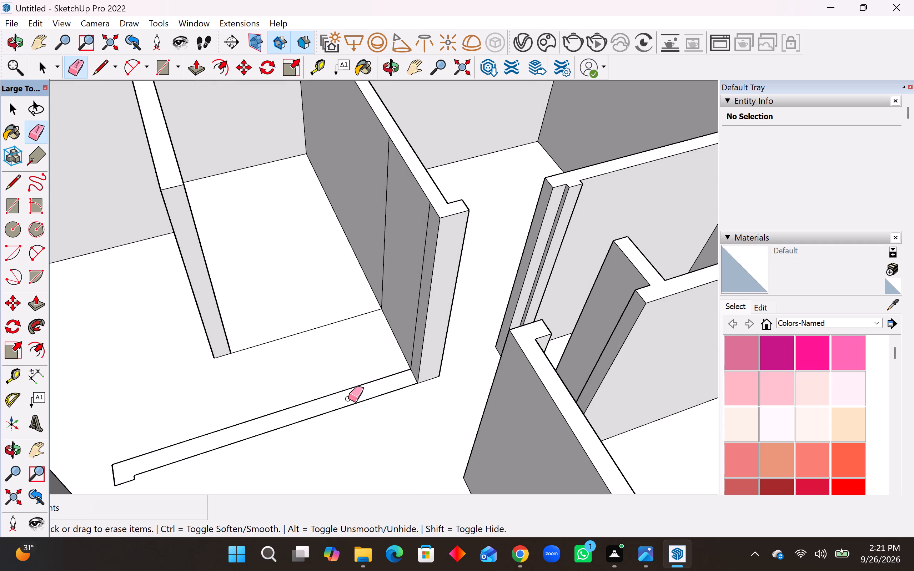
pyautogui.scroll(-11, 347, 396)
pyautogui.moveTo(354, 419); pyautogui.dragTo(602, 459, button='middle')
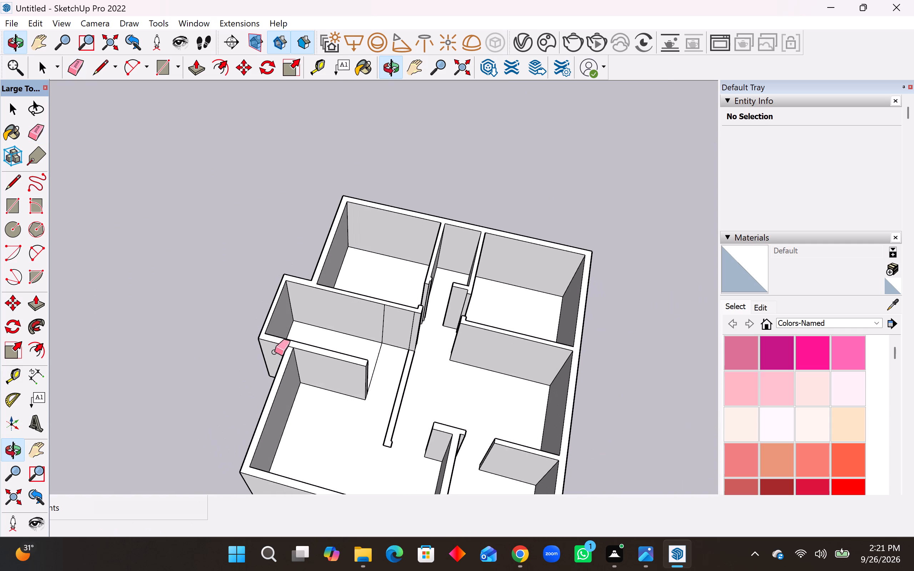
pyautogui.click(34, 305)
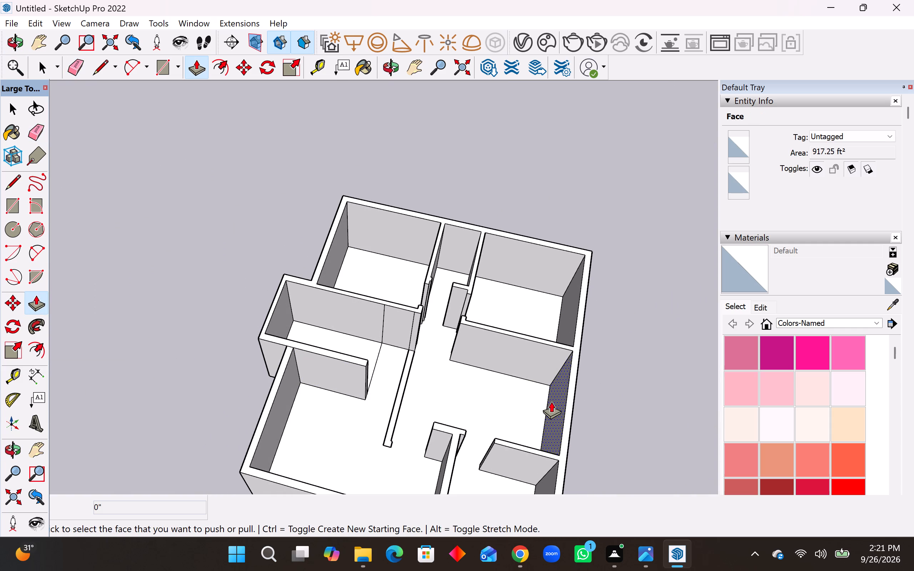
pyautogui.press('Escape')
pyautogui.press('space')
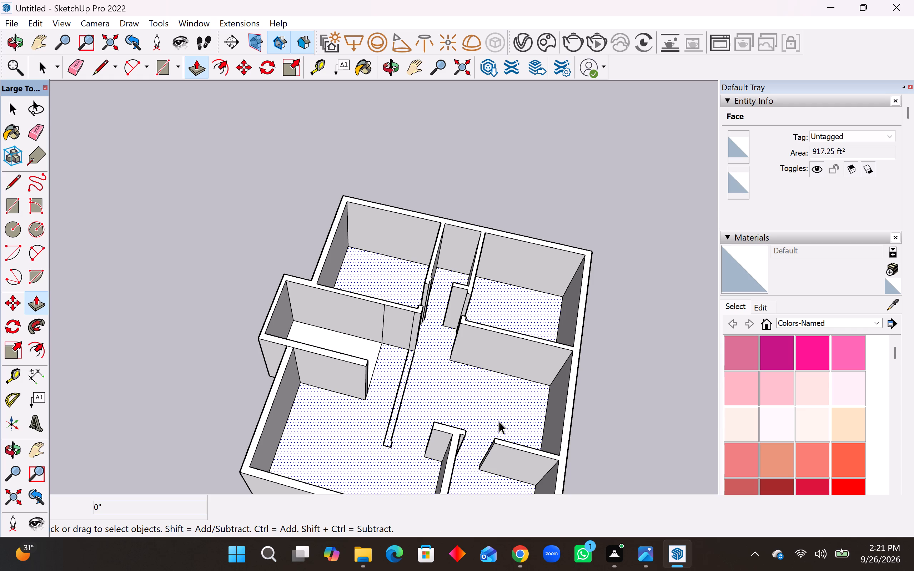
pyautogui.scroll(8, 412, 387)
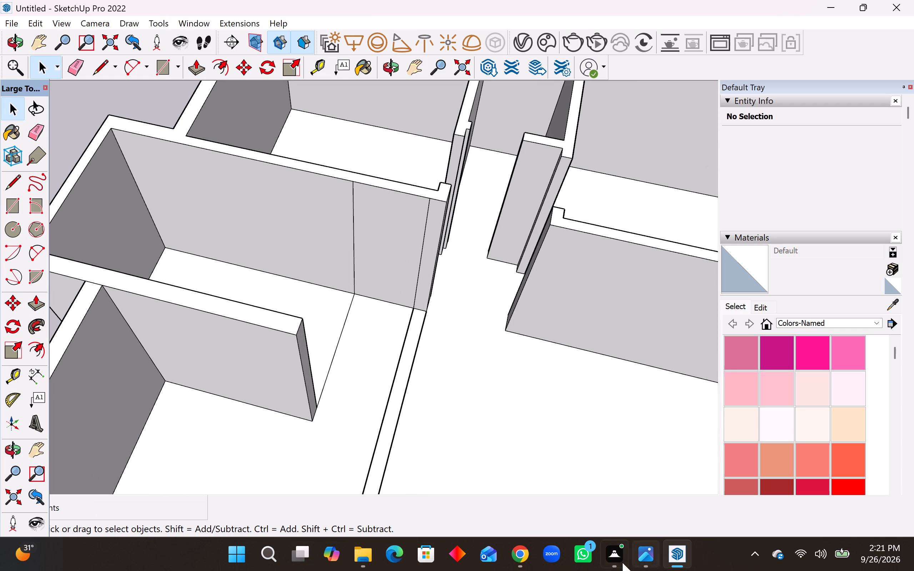
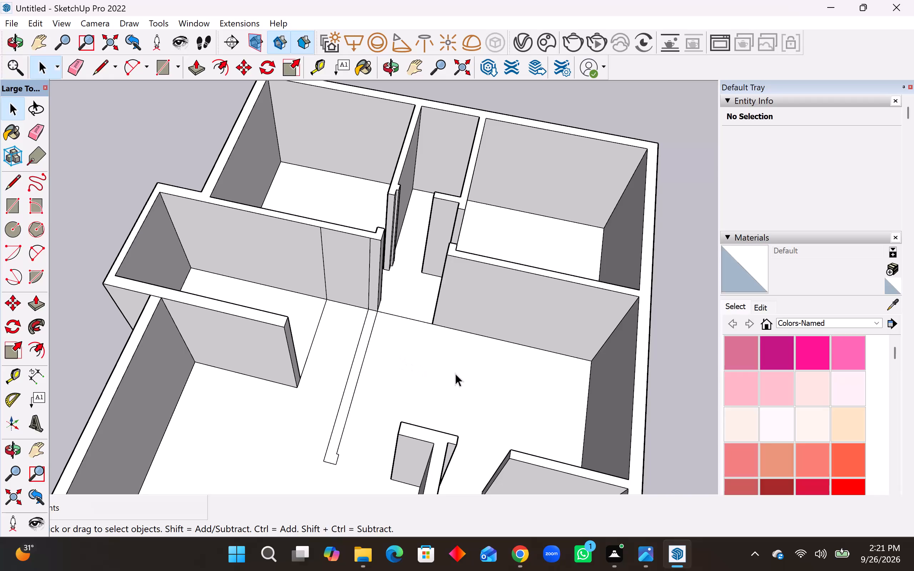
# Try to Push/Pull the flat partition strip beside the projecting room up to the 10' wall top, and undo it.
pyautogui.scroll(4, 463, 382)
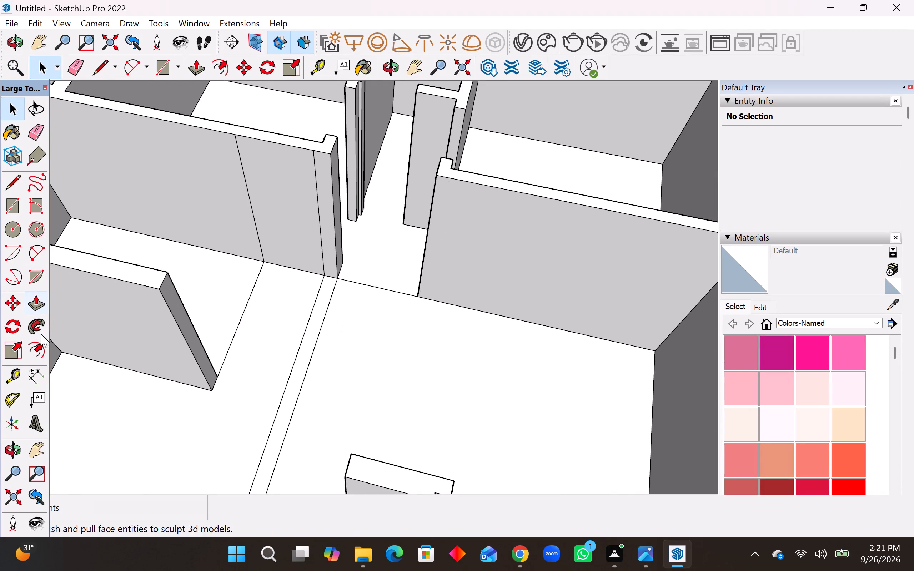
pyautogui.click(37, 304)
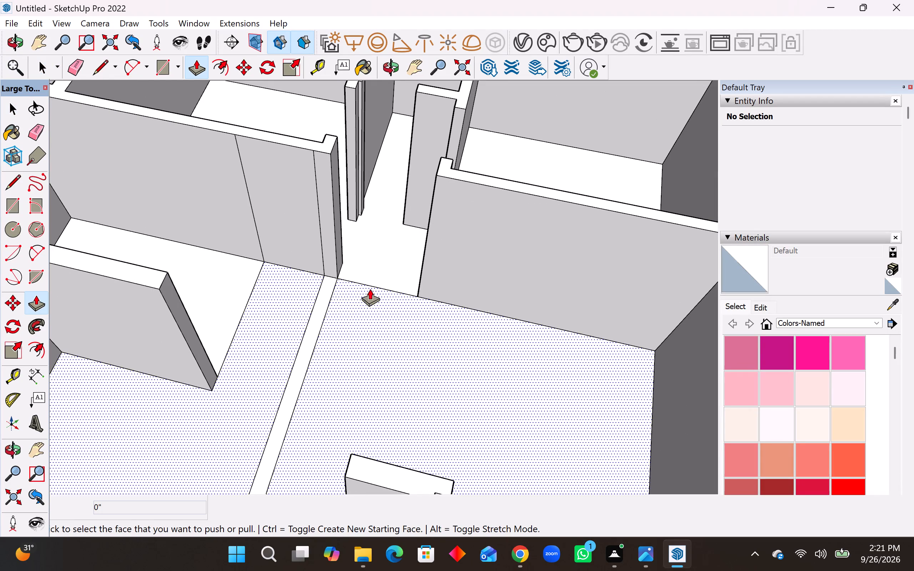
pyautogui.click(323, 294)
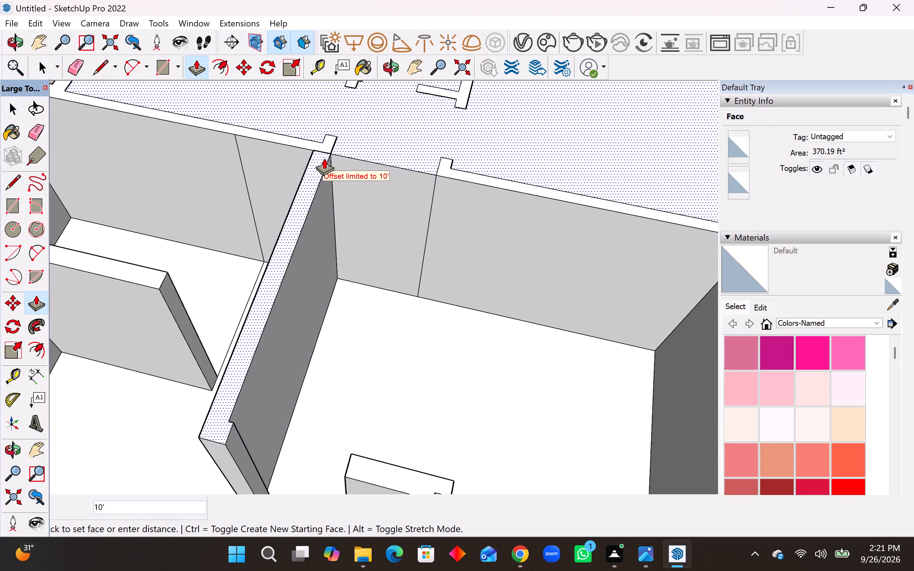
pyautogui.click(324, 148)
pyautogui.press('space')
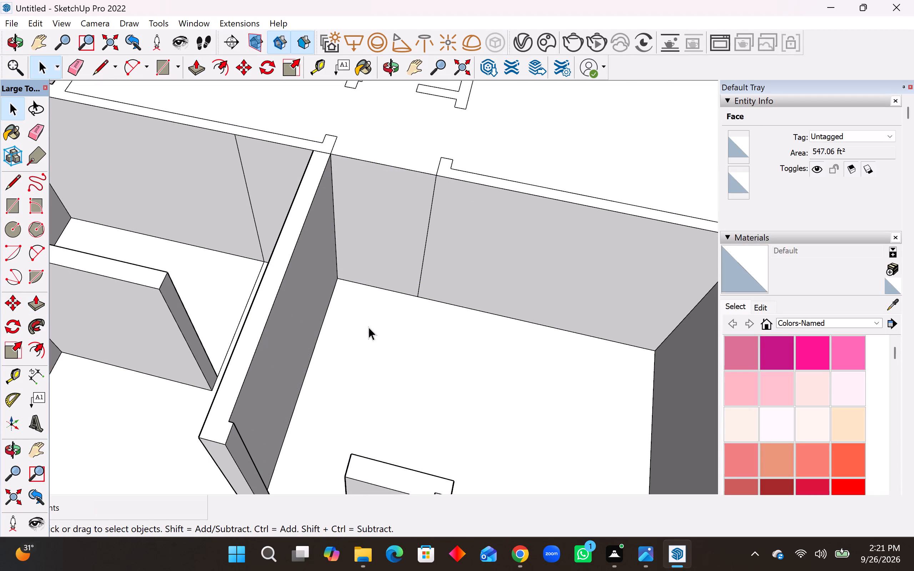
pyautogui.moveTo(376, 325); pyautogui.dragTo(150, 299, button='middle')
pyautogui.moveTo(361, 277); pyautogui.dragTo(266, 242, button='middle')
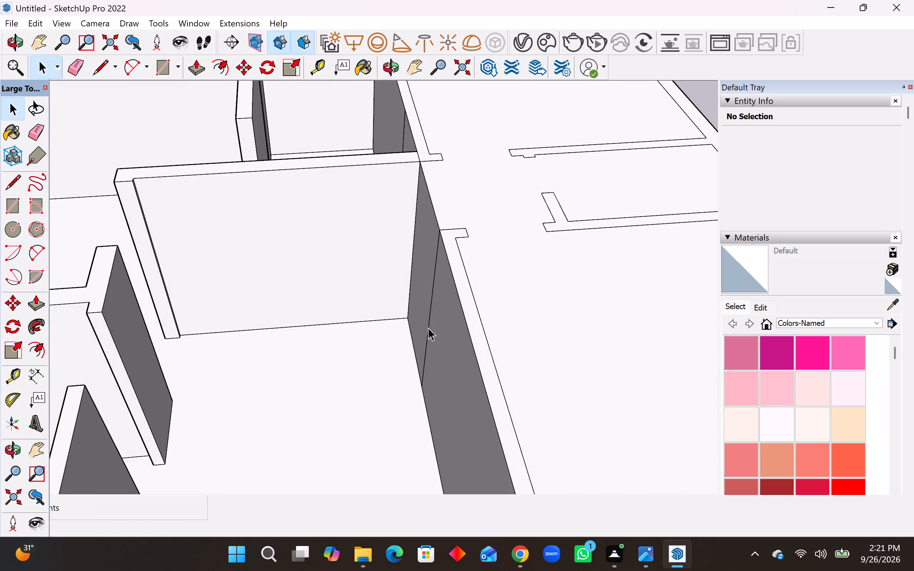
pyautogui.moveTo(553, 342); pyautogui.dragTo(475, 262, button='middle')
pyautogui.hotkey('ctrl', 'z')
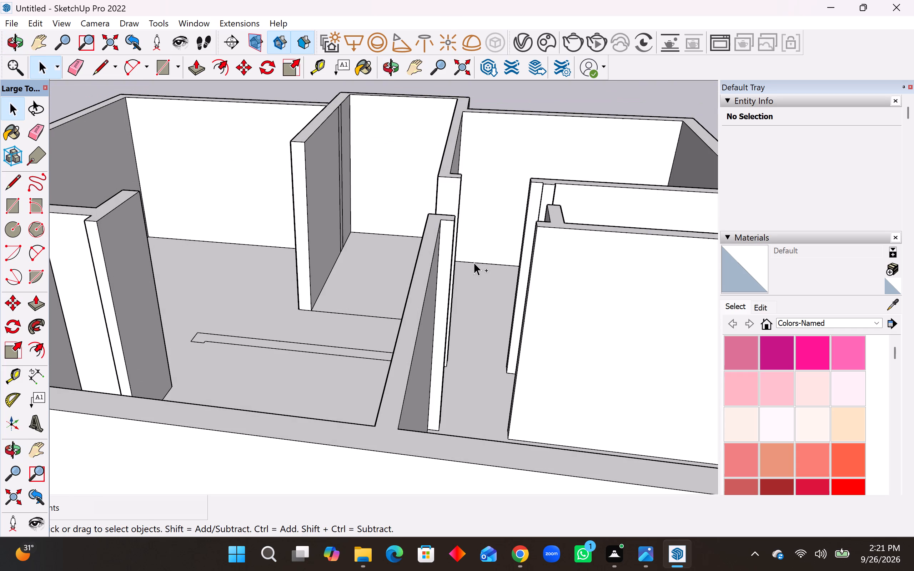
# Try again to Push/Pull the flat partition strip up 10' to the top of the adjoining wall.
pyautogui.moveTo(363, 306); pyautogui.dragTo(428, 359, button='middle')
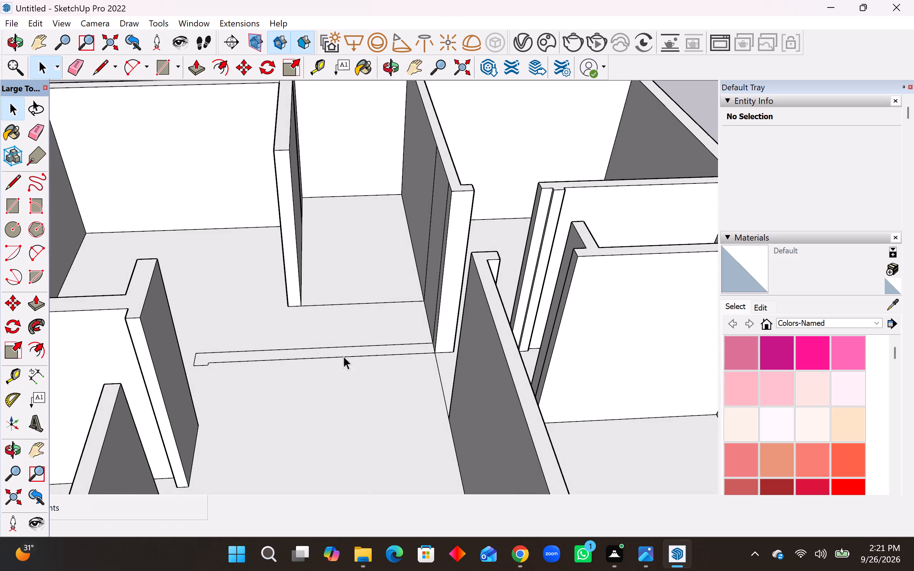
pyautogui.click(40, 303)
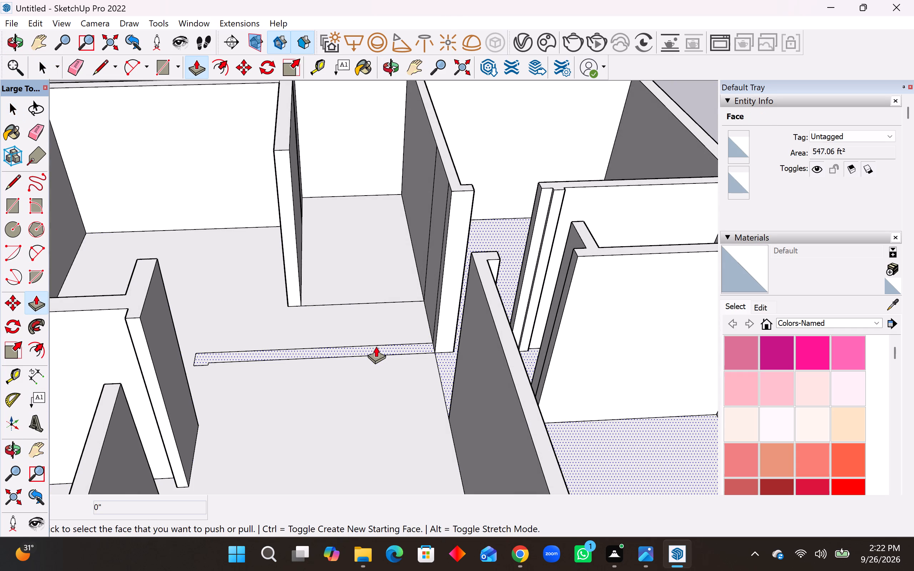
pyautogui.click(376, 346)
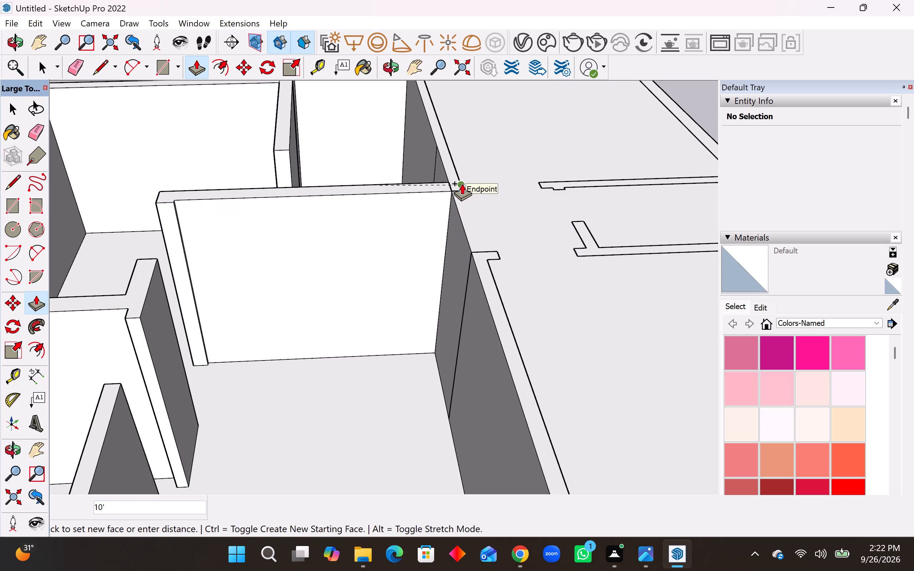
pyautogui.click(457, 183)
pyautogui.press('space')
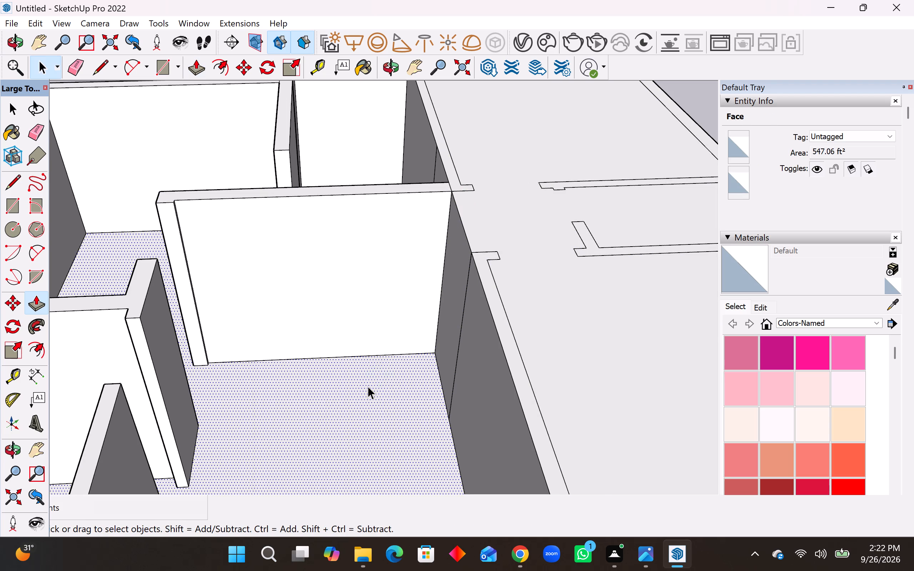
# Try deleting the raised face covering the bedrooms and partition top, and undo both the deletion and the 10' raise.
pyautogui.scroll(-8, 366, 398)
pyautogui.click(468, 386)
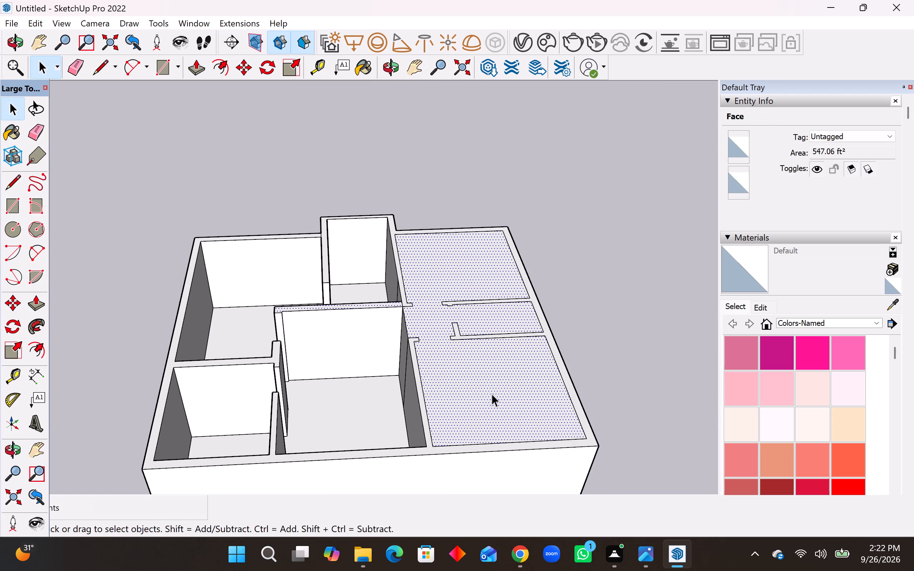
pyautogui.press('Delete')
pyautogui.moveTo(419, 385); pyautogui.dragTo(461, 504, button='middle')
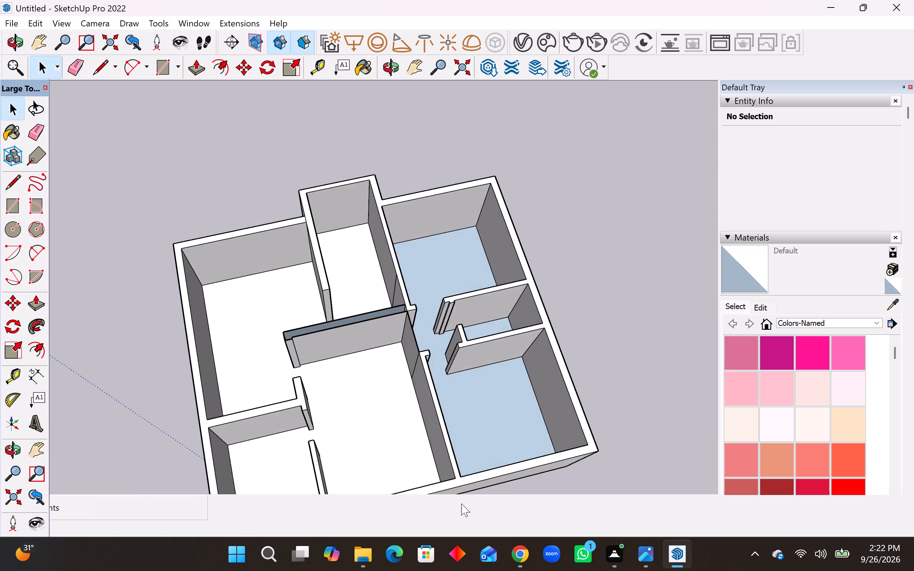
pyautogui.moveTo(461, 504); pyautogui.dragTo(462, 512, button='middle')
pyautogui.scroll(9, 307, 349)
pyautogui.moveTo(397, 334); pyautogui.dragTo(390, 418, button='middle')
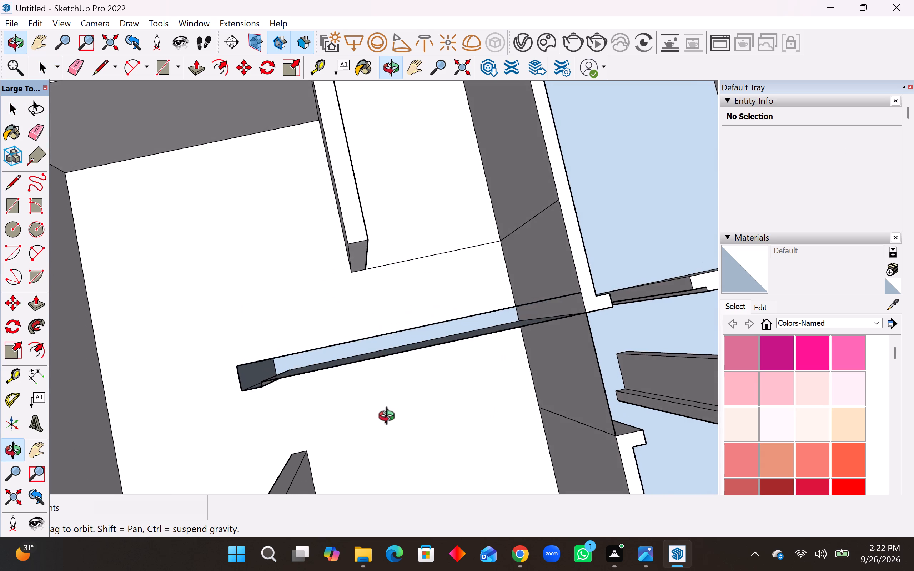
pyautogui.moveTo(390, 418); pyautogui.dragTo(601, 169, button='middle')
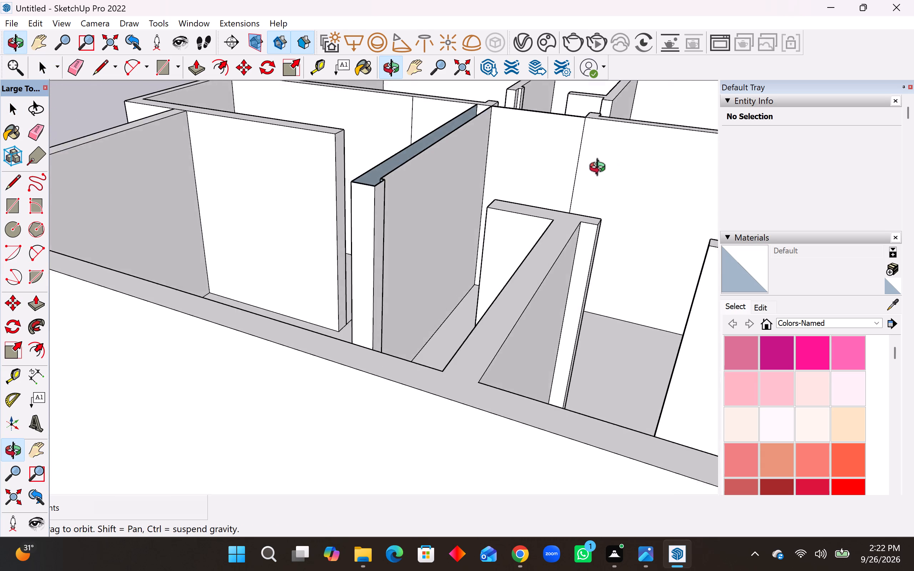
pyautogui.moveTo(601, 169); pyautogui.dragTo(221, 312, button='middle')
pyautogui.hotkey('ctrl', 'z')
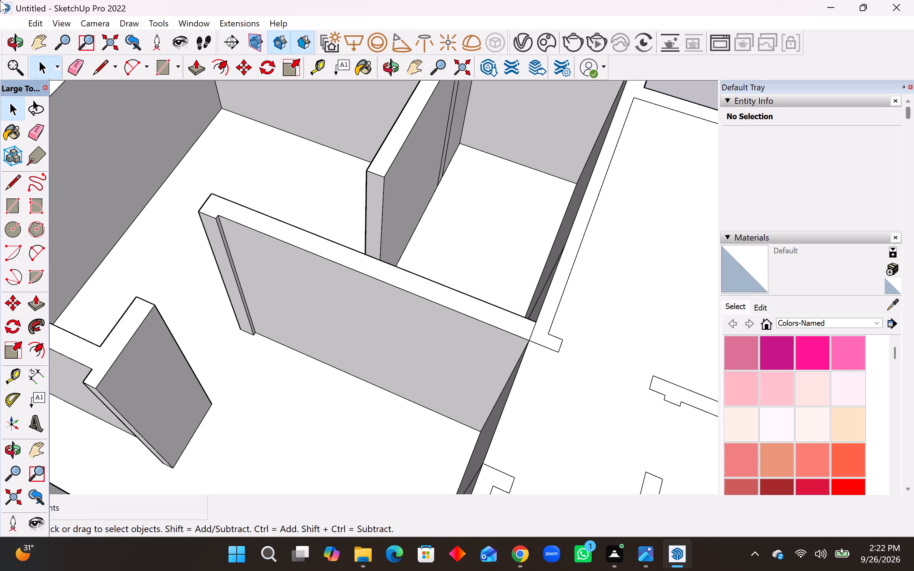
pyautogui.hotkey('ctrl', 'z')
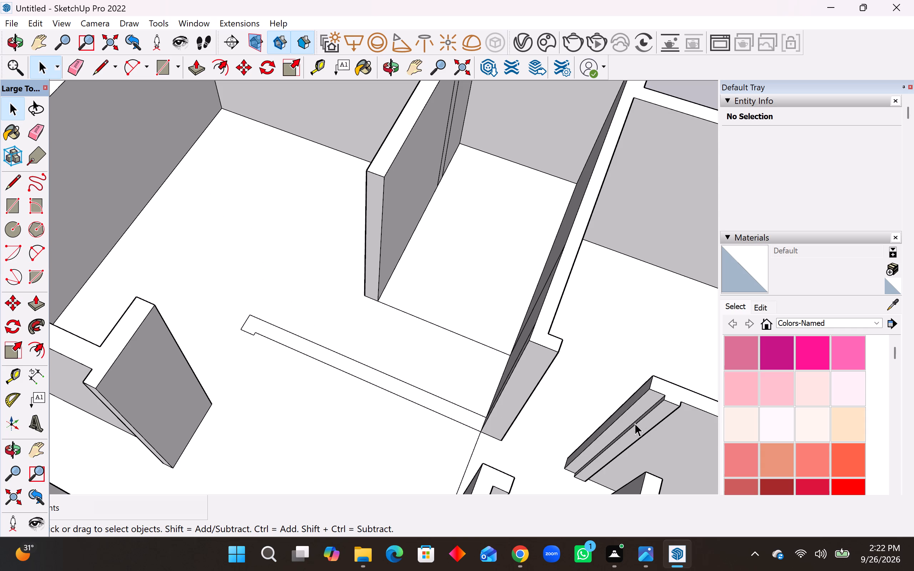
# Draw a 9" line across the strip's end where it meets the projecting room's wall base.
pyautogui.moveTo(589, 447); pyautogui.dragTo(734, 390, button='middle')
pyautogui.moveTo(541, 402); pyautogui.dragTo(536, 395, button='middle')
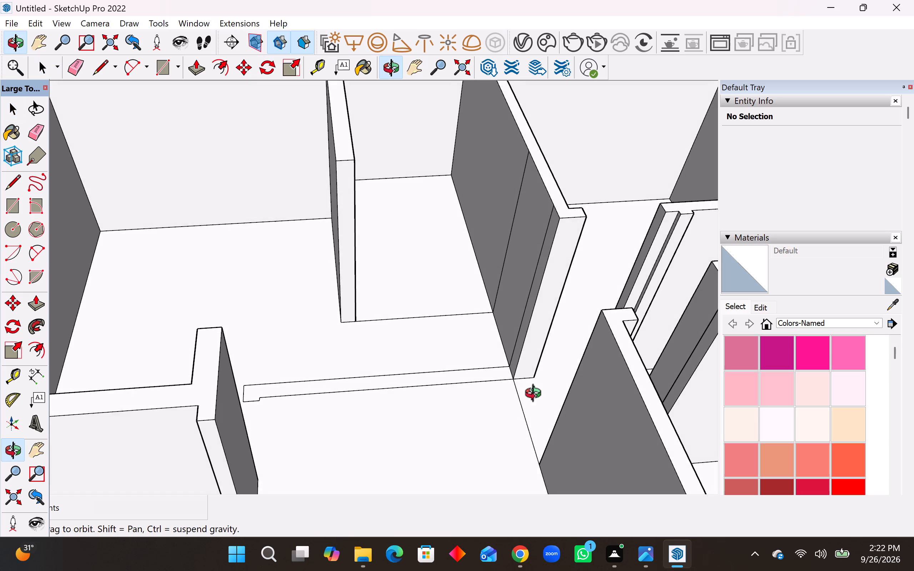
pyautogui.moveTo(536, 395); pyautogui.dragTo(534, 407, button='middle')
pyautogui.scroll(8, 507, 337)
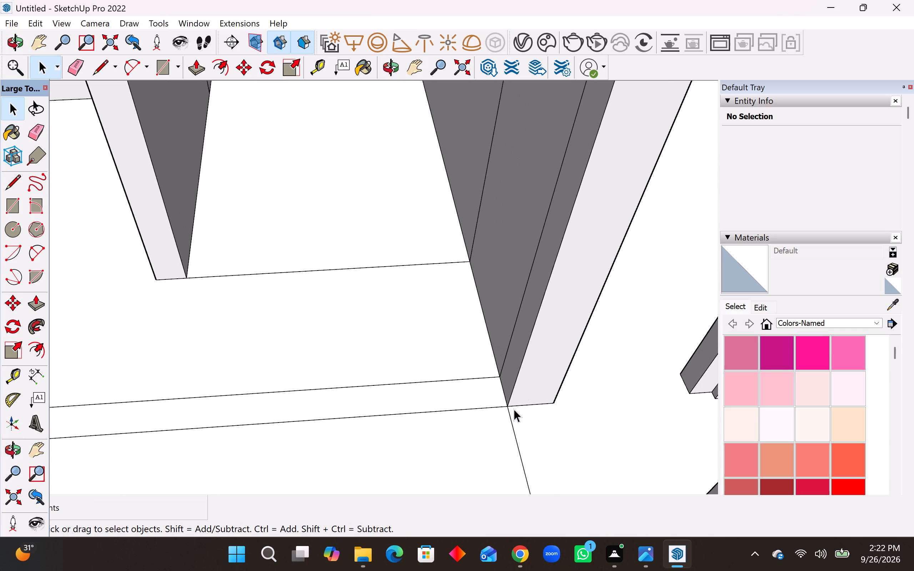
pyautogui.moveTo(509, 408); pyautogui.dragTo(515, 440, button='middle')
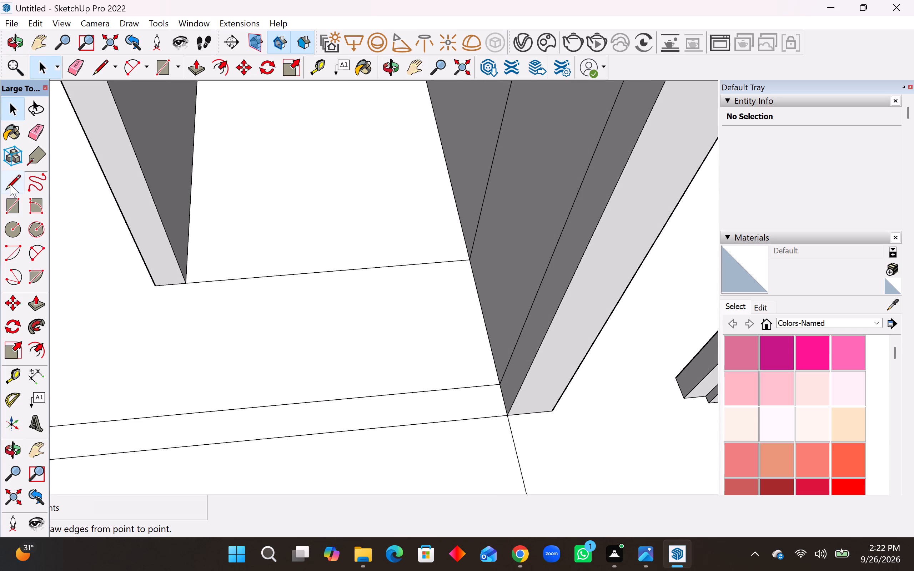
pyautogui.click(10, 184)
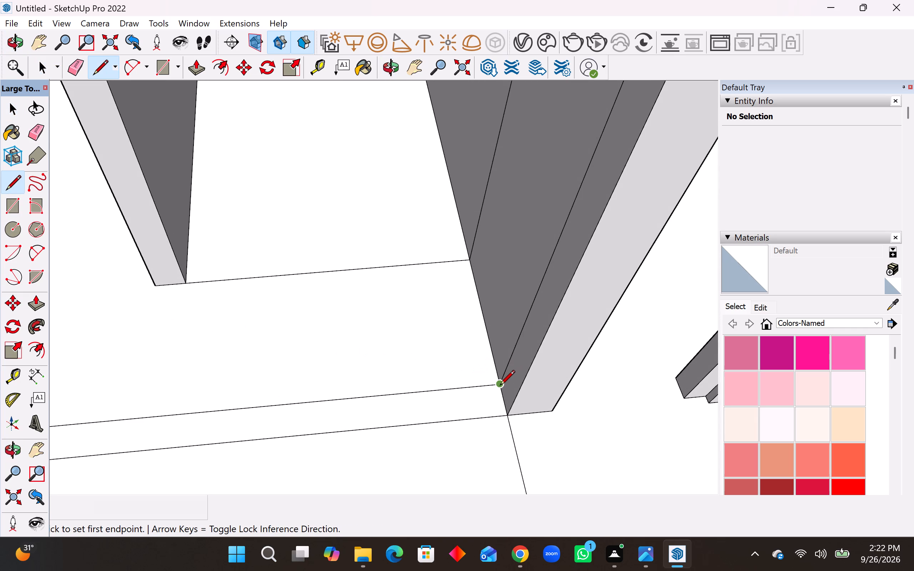
pyautogui.click(500, 386)
pyautogui.click(507, 414)
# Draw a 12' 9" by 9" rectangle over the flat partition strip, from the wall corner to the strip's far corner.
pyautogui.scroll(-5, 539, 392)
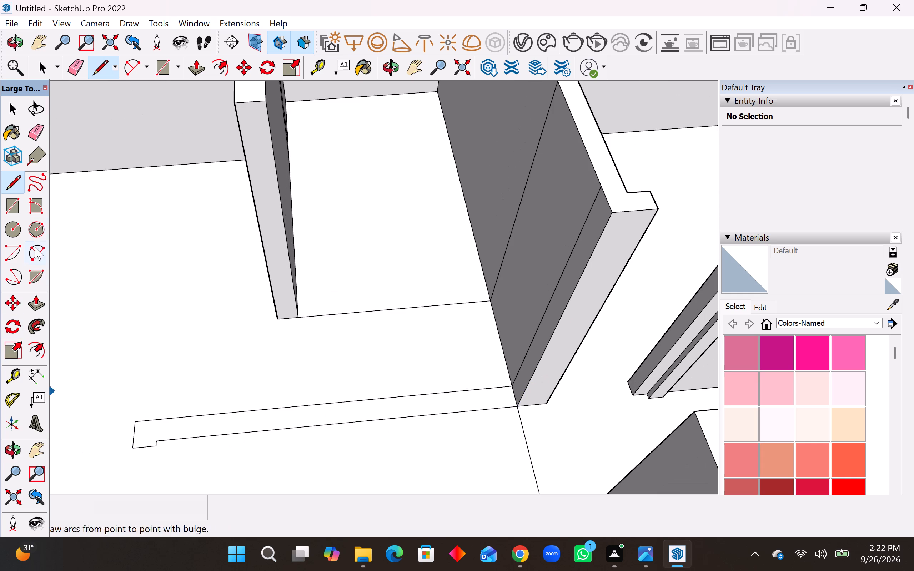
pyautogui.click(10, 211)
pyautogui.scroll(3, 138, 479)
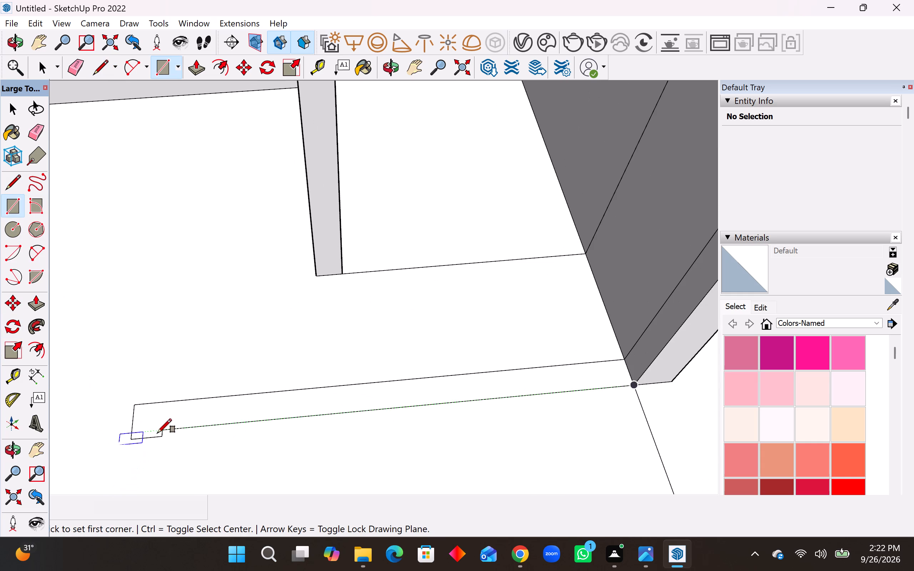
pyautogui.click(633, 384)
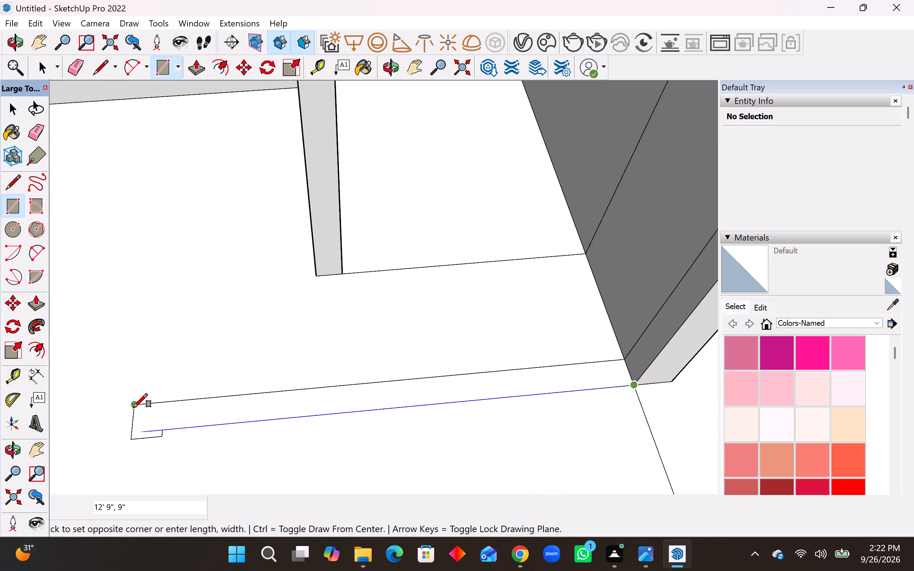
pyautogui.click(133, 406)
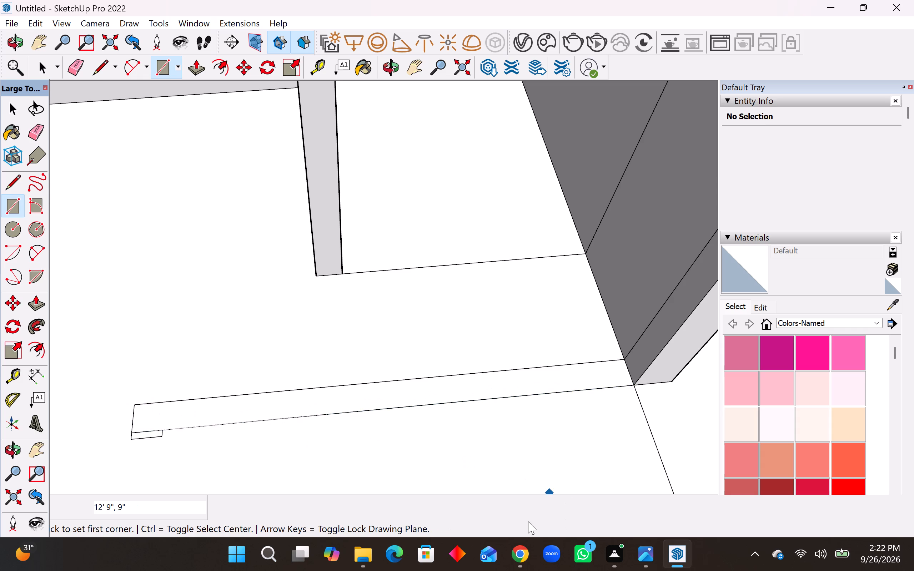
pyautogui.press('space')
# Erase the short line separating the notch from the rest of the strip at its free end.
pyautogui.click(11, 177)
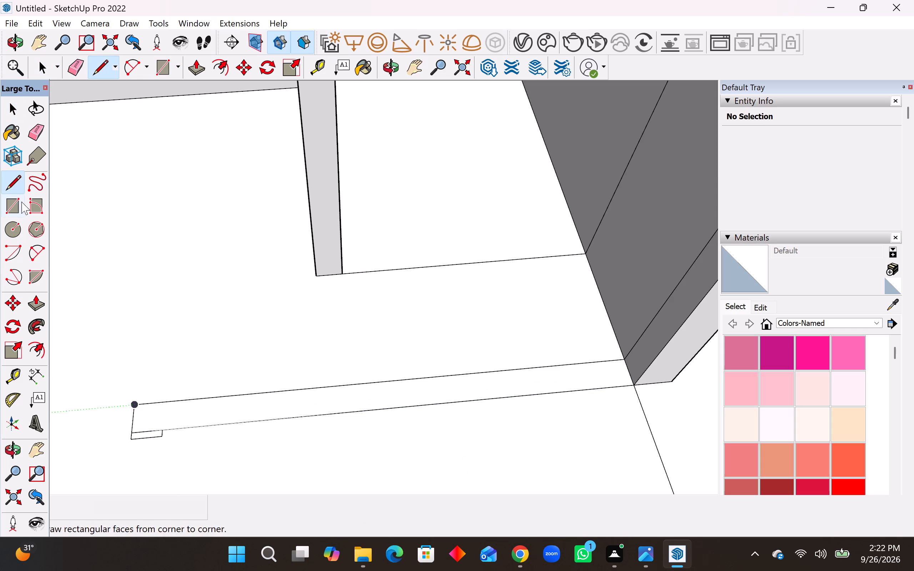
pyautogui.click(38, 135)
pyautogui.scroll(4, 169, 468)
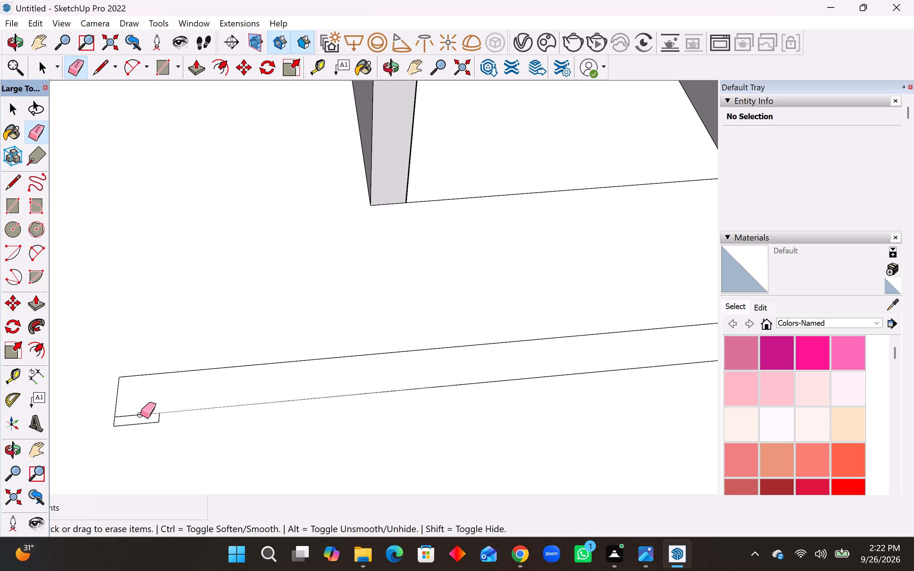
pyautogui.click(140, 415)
# Draw a 4' 6" line across the passage opening from the strip's end corner to the opposite bedroom wall's corner.
pyautogui.scroll(-7, 204, 476)
pyautogui.scroll(-7, 339, 472)
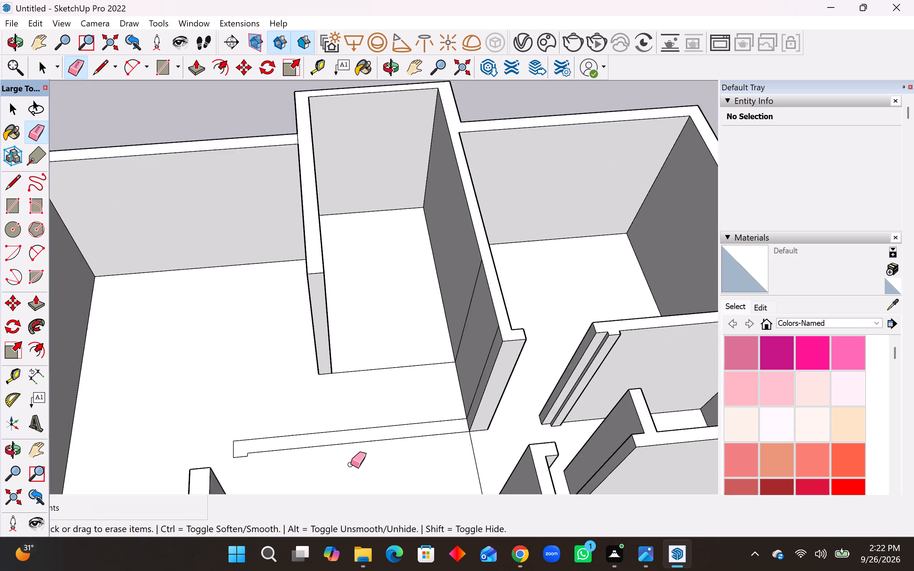
pyautogui.scroll(-2, 351, 464)
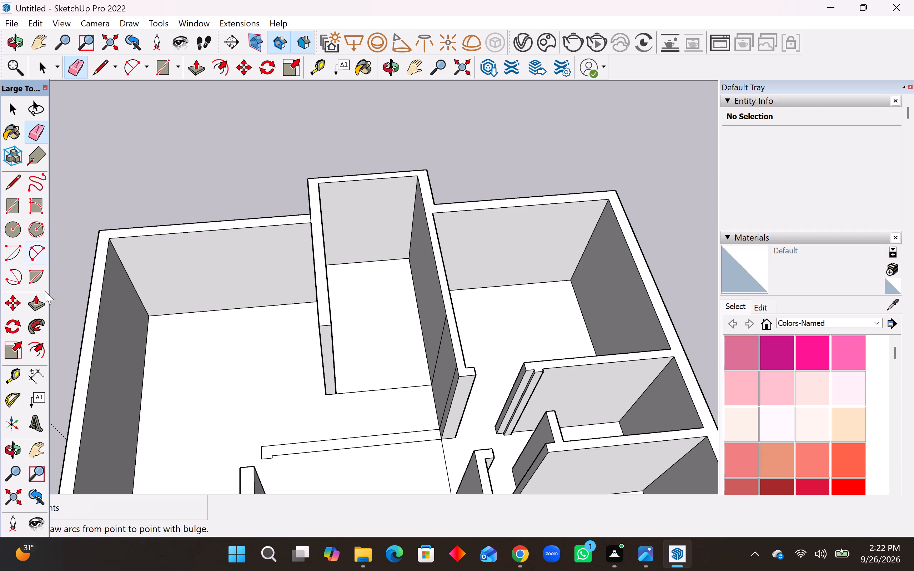
pyautogui.click(31, 304)
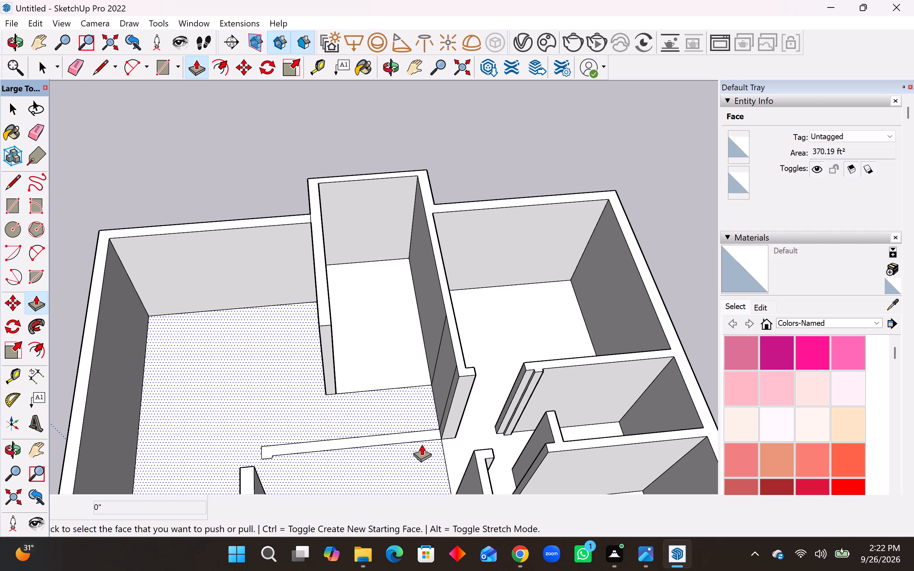
pyautogui.press('space')
pyautogui.moveTo(484, 460); pyautogui.dragTo(727, 485, button='middle')
pyautogui.scroll(4, 537, 384)
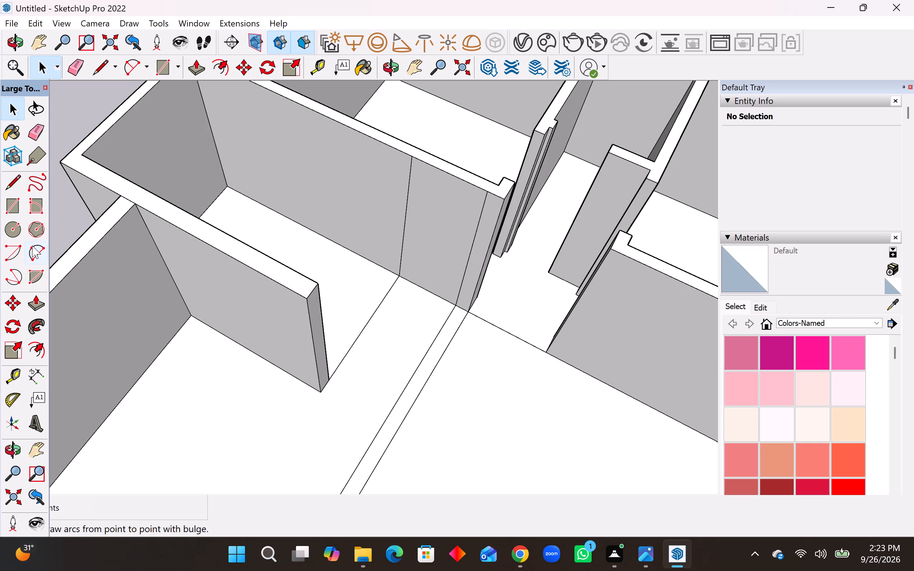
pyautogui.click(9, 180)
pyautogui.click(470, 312)
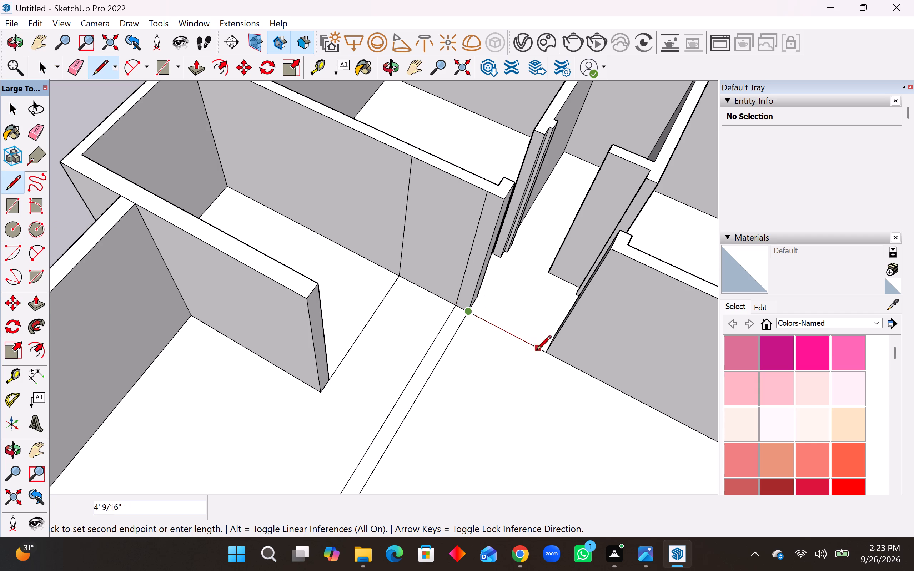
pyautogui.click(544, 354)
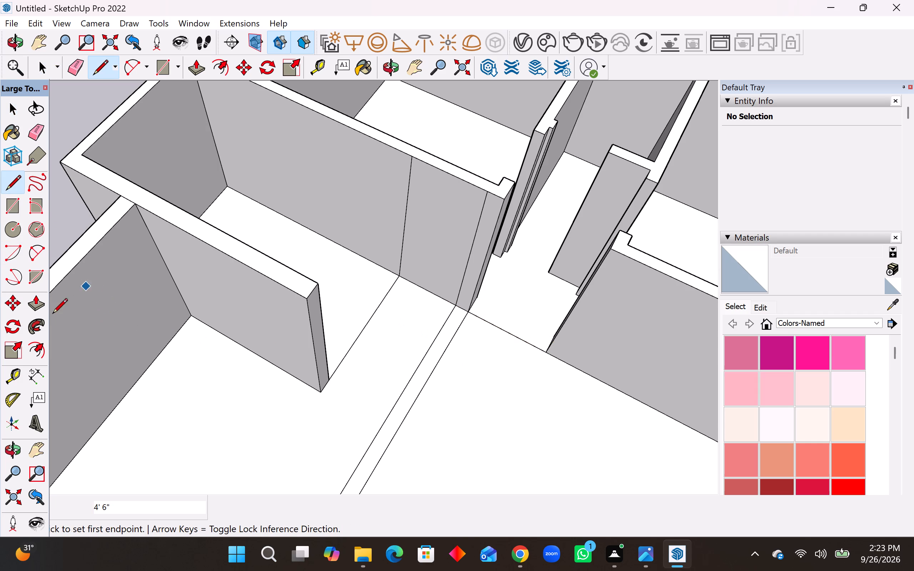
# Draw a second 4' 6" line across the passage opening, from the wall end's inner base corner to the opposite bedroom wall's corner.
pyautogui.click(31, 310)
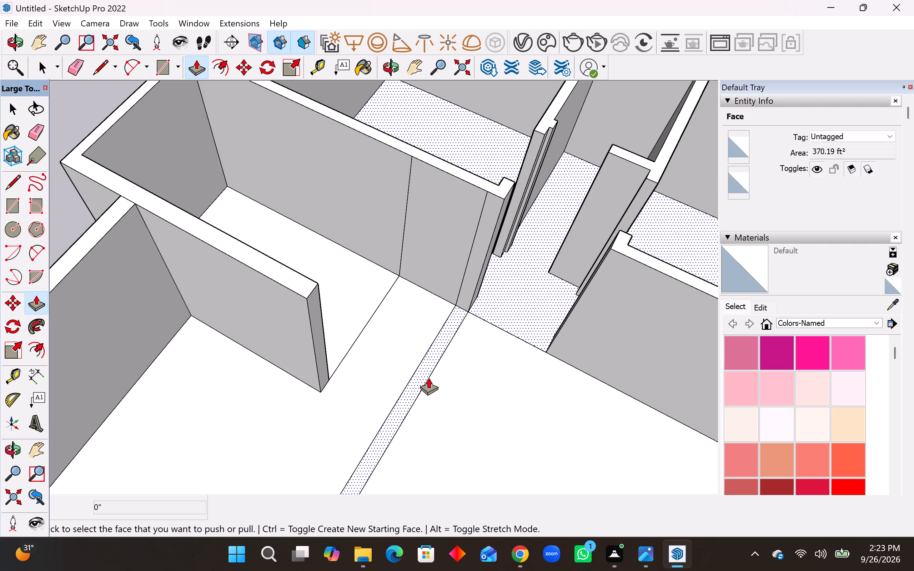
pyautogui.moveTo(568, 416); pyautogui.dragTo(343, 349, button='middle')
pyautogui.scroll(4, 432, 372)
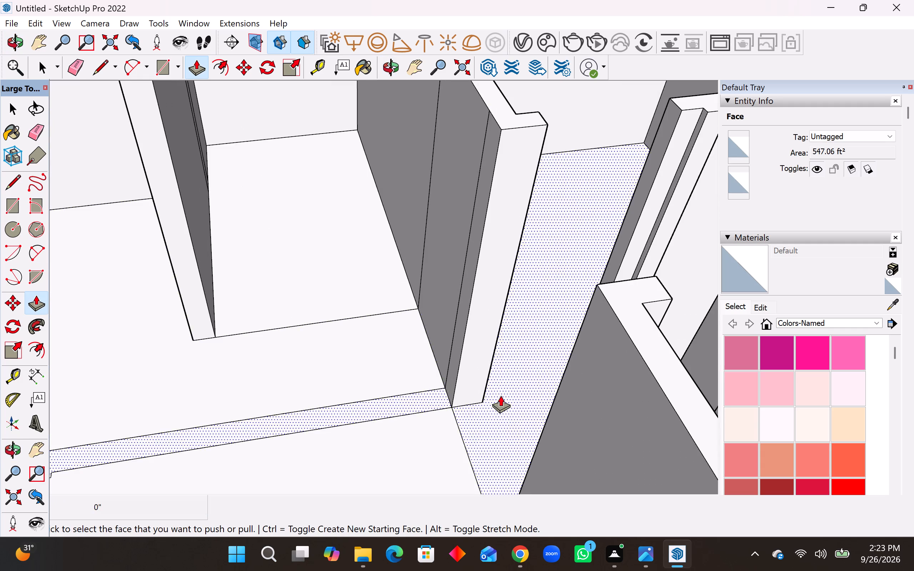
pyautogui.moveTo(501, 395); pyautogui.dragTo(549, 451, button='middle')
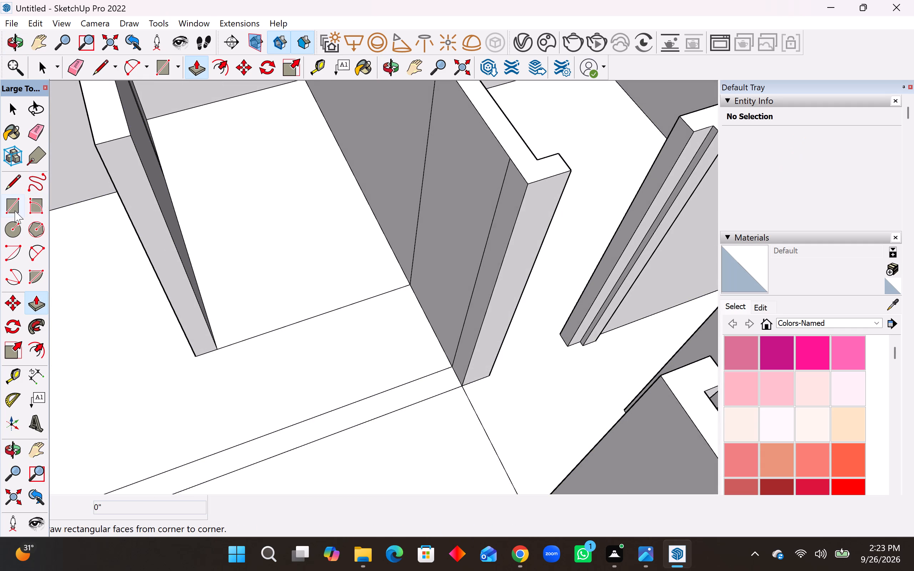
pyautogui.click(16, 182)
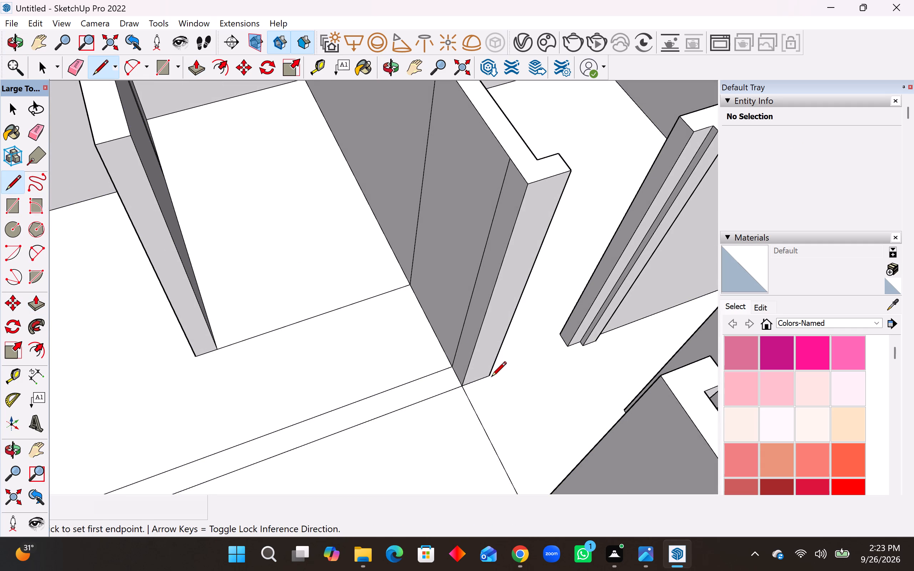
pyautogui.click(491, 378)
pyautogui.click(489, 375)
pyautogui.moveTo(549, 472); pyautogui.dragTo(622, 520, button='middle')
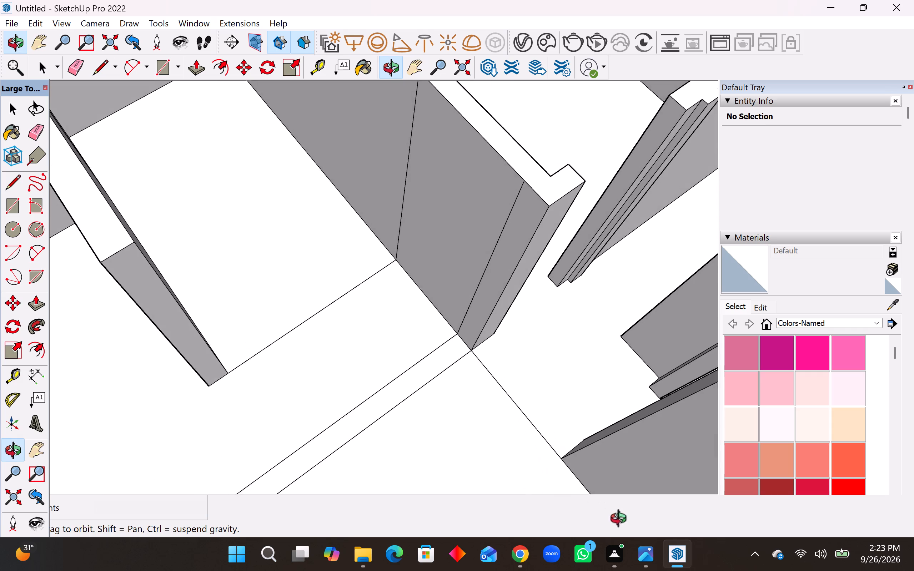
pyautogui.moveTo(622, 520); pyautogui.dragTo(646, 526, button='middle')
pyautogui.scroll(4, 588, 416)
pyautogui.click(592, 411)
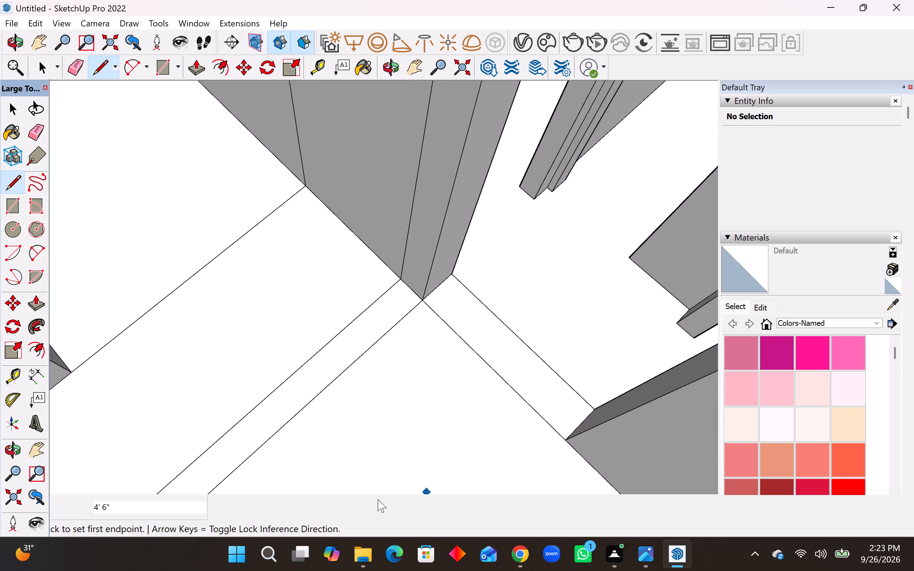
# Push/Pull the flat partition strip, including its part across the passage, up 10' to the top of the walls.
pyautogui.scroll(-8, 378, 499)
pyautogui.scroll(-9, 362, 436)
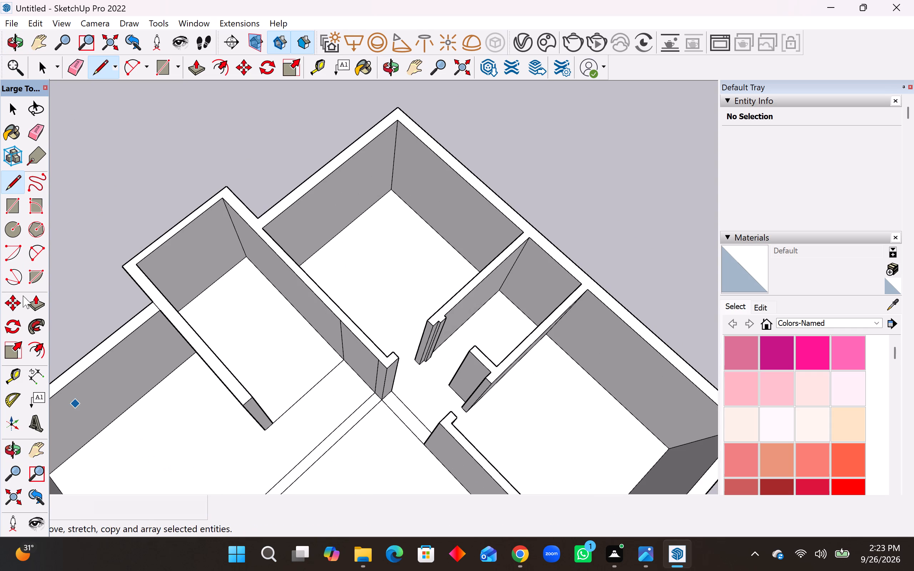
pyautogui.click(39, 299)
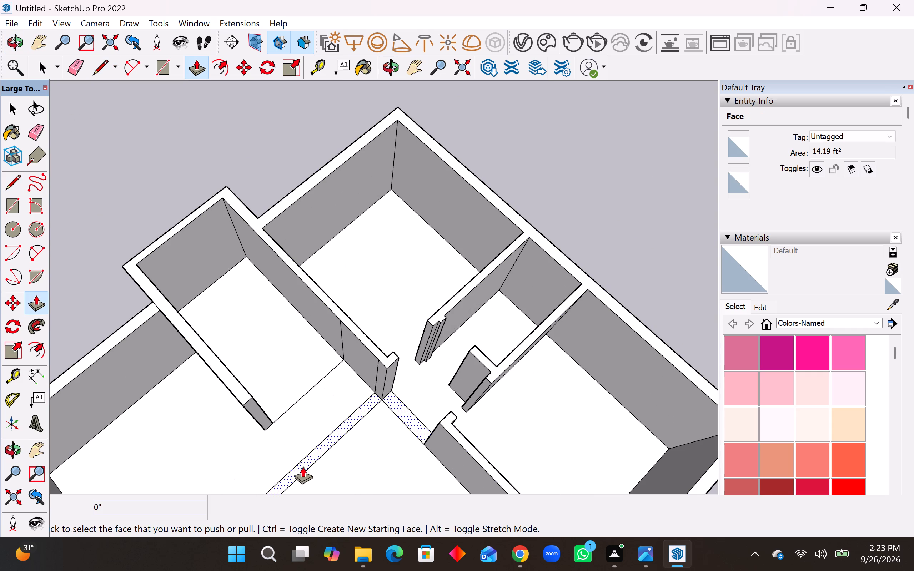
pyautogui.click(303, 466)
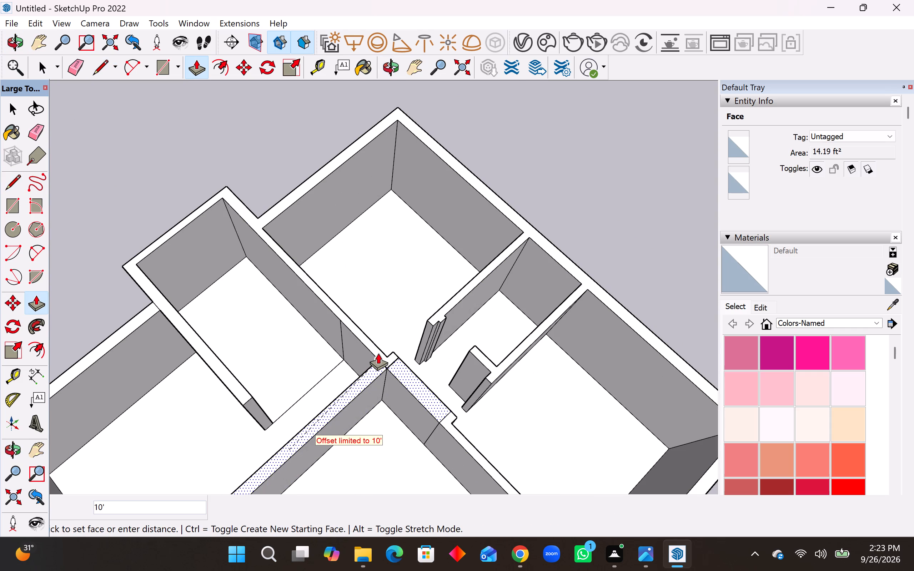
pyautogui.click(378, 353)
# Delete the near vertical face that closes the passage opening between the partition and the bedroom wall.
pyautogui.moveTo(463, 448); pyautogui.dragTo(434, 325, button='middle')
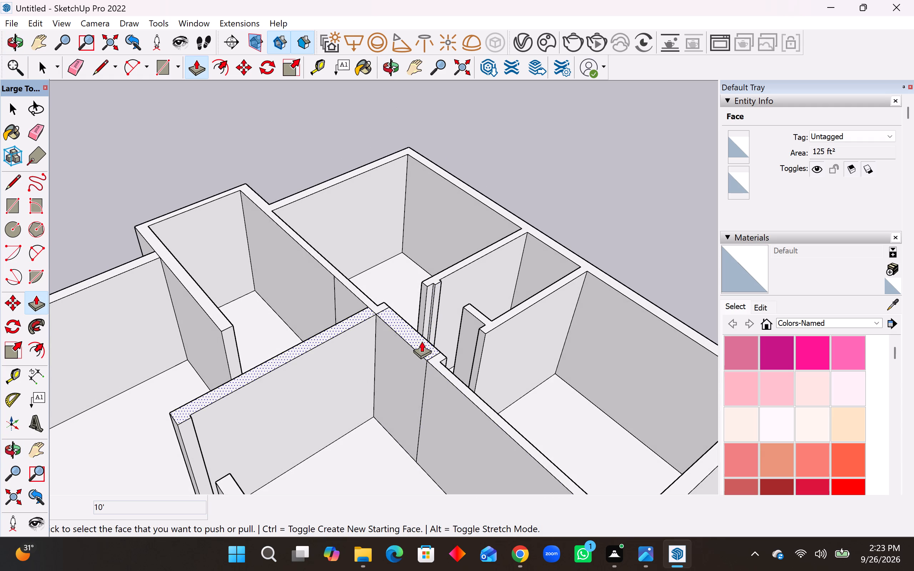
pyautogui.press('space')
pyautogui.click(403, 367)
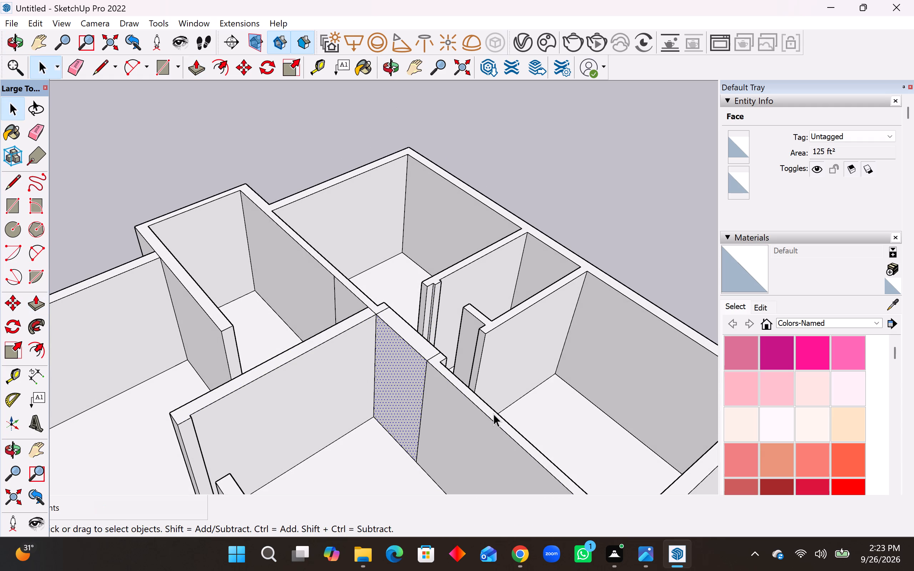
pyautogui.press('Delete')
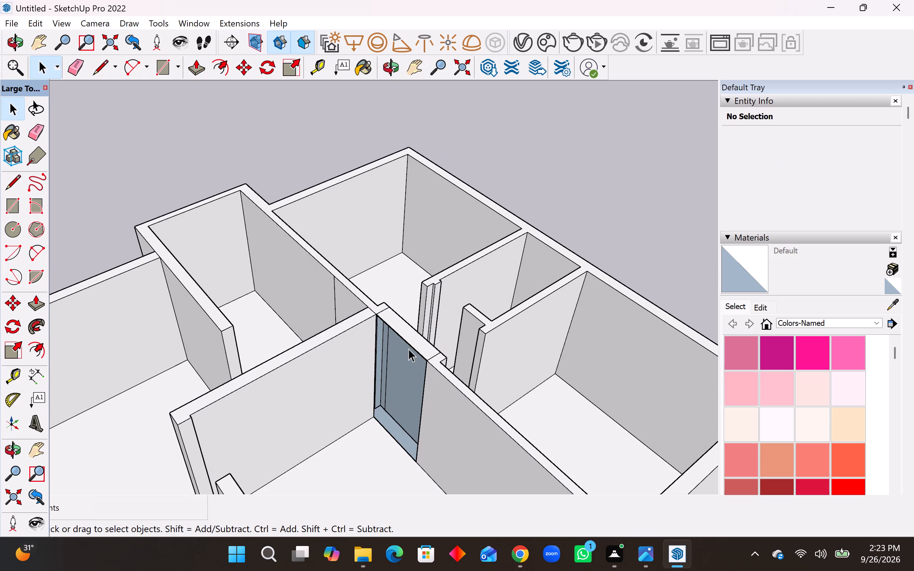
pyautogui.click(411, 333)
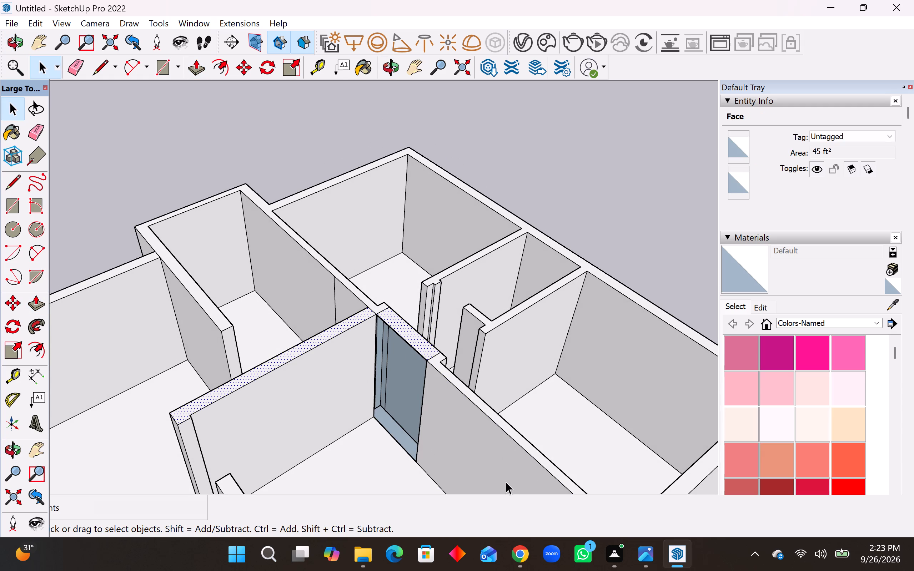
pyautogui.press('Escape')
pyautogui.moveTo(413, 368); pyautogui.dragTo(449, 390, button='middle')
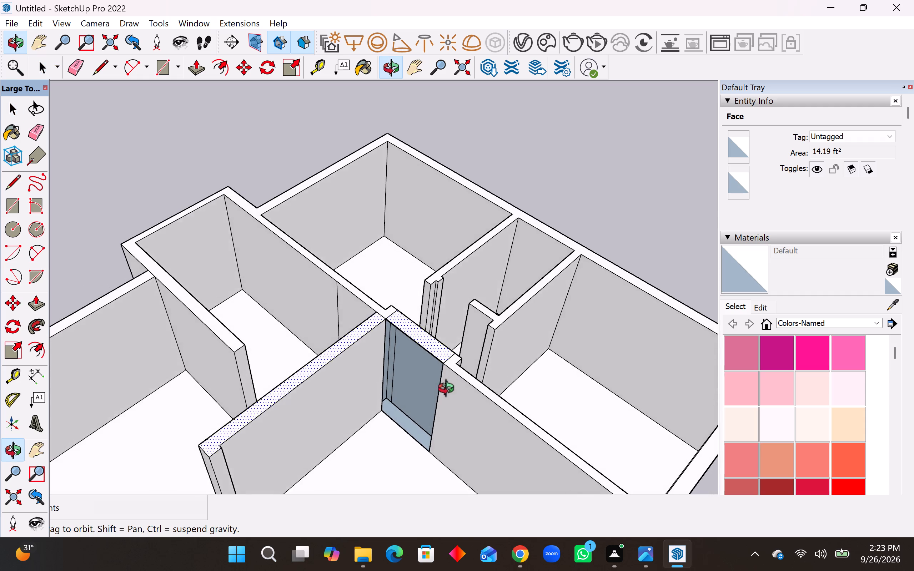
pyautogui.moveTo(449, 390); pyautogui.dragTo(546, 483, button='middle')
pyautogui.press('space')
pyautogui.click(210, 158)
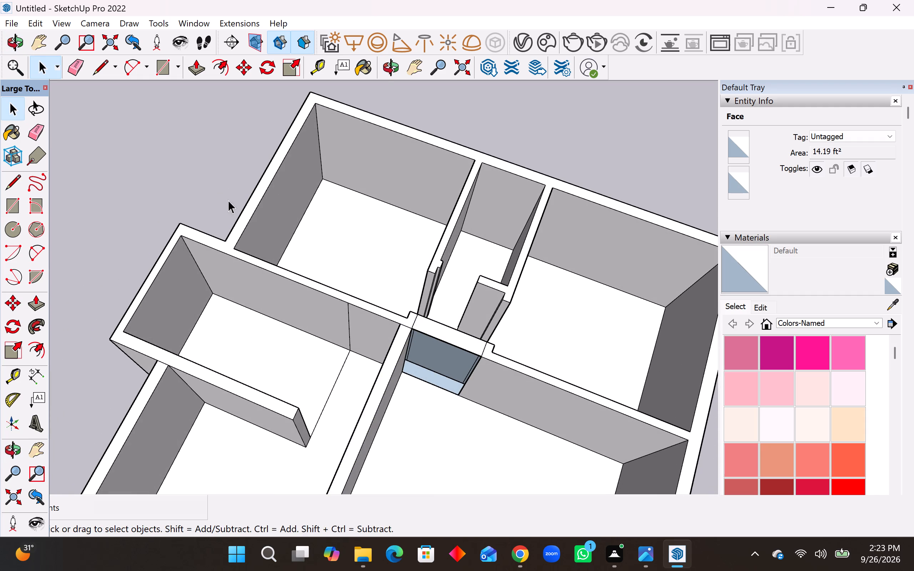
# Draw a 1' line along the base of the passage opening's jamb beside the new partition, across the wall's thickness.
pyautogui.scroll(7, 448, 409)
pyautogui.moveTo(472, 344); pyautogui.dragTo(308, 300, button='middle')
pyautogui.scroll(4, 913, 355)
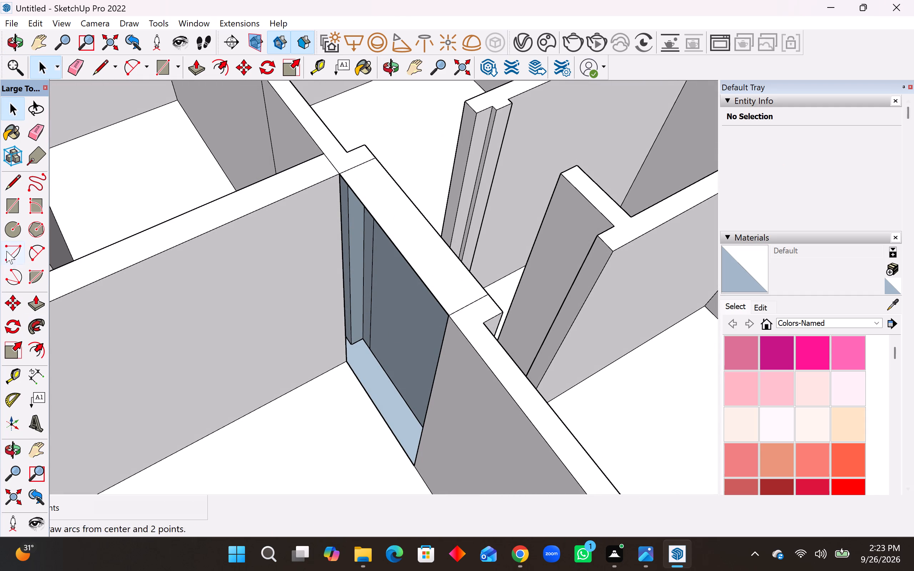
pyautogui.click(0, 186)
pyautogui.click(19, 178)
pyautogui.scroll(4, 236, 328)
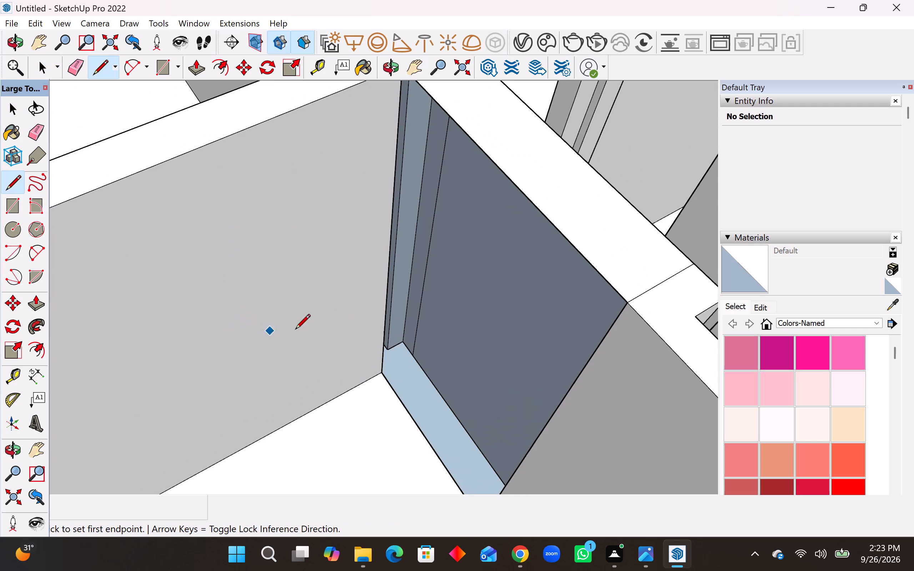
pyautogui.click(383, 377)
pyautogui.click(412, 358)
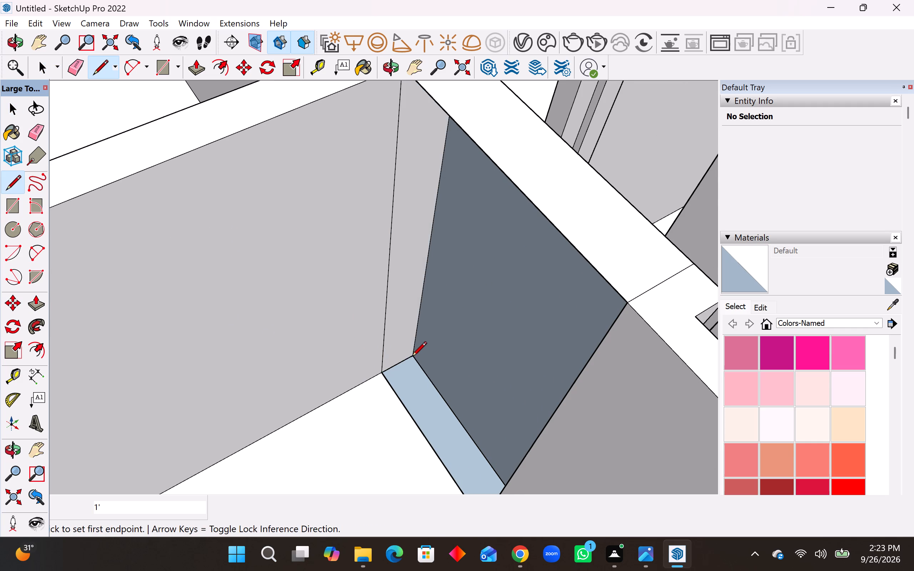
# Draw a line across the wall's thickness at the base of the passage opening's opposite jamb.
pyautogui.moveTo(377, 414); pyautogui.dragTo(392, 471, button='middle')
pyautogui.scroll(-8, 392, 472)
pyautogui.moveTo(453, 484); pyautogui.dragTo(694, 454, button='middle')
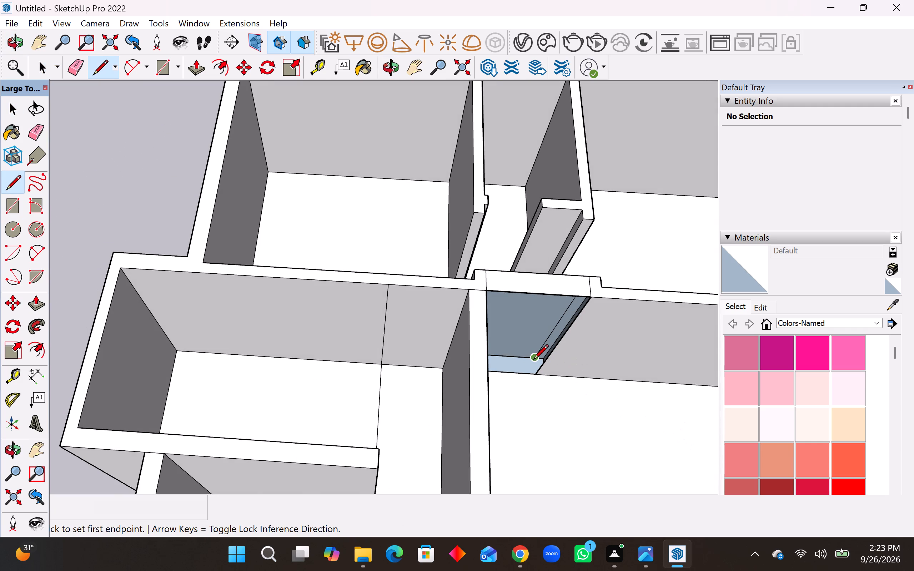
pyautogui.click(533, 360)
pyautogui.click(535, 379)
# Delete the remaining vertical face at the far side of the passage opening.
pyautogui.moveTo(518, 418); pyautogui.dragTo(442, 329, button='middle')
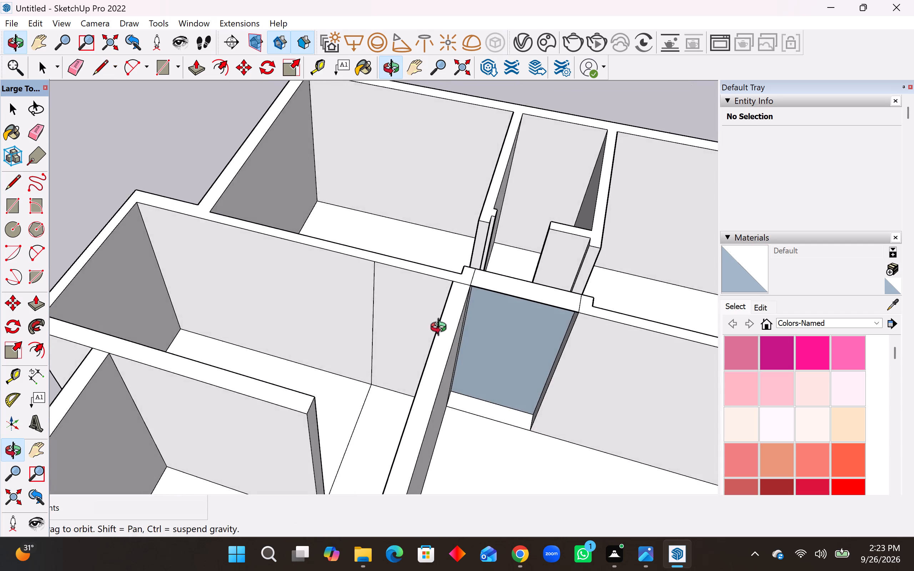
pyautogui.moveTo(442, 329); pyautogui.dragTo(438, 315, button='middle')
pyautogui.press('space')
pyautogui.click(511, 364)
pyautogui.press('Delete')
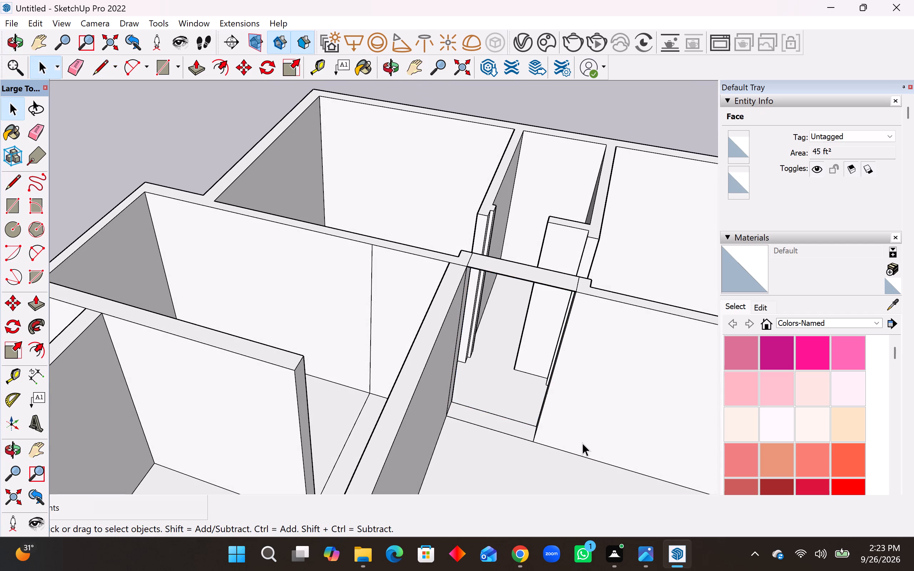
# Examine the passage opening, its jambs and the adjoining partitions from several angles.
pyautogui.moveTo(487, 443); pyautogui.dragTo(352, 393, button='middle')
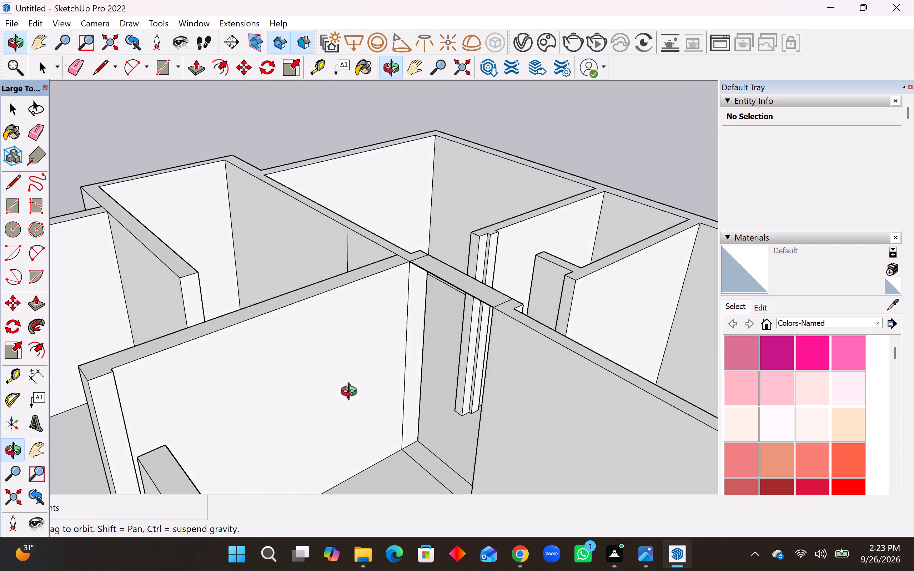
pyautogui.moveTo(352, 393); pyautogui.dragTo(430, 469, button='middle')
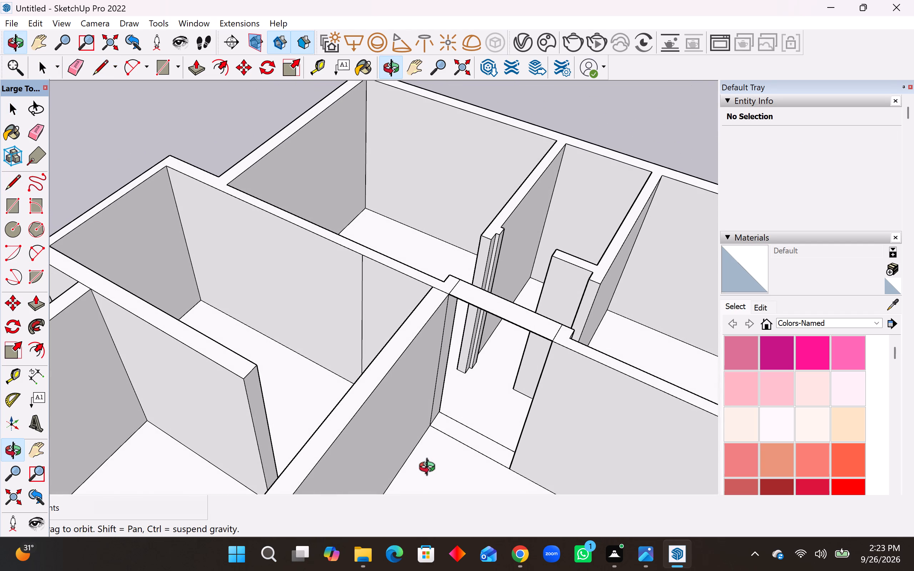
pyautogui.moveTo(430, 469); pyautogui.dragTo(426, 485, button='middle')
pyautogui.scroll(-15, 429, 433)
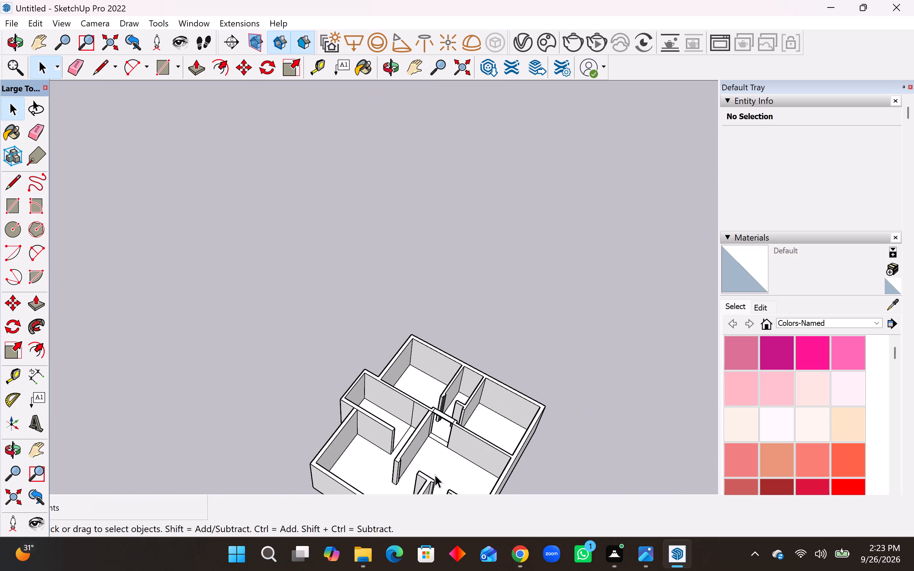
pyautogui.scroll(10, 458, 499)
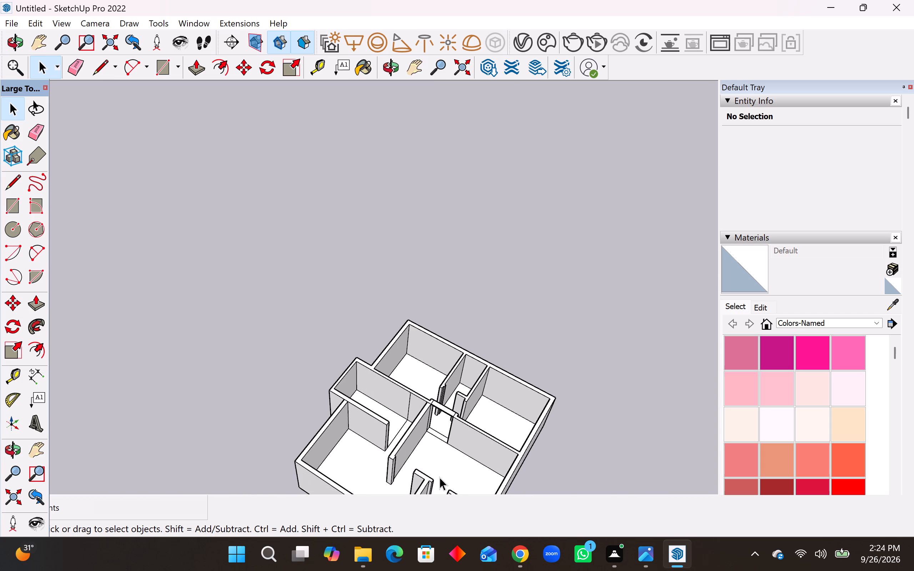
pyautogui.scroll(6, 440, 477)
pyautogui.moveTo(422, 448); pyautogui.dragTo(573, 474, button='middle')
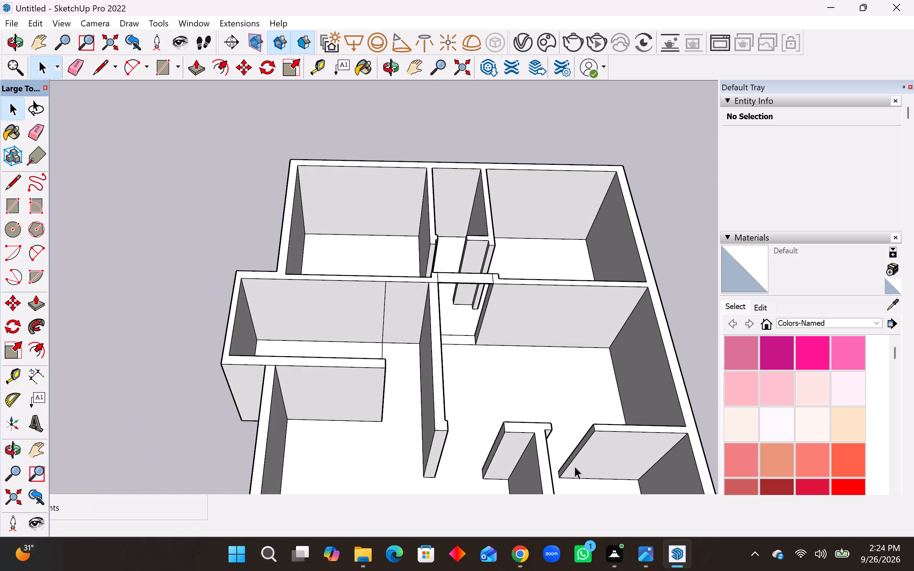
pyautogui.scroll(13, 467, 261)
pyautogui.moveTo(465, 305); pyautogui.dragTo(466, 314, button='middle')
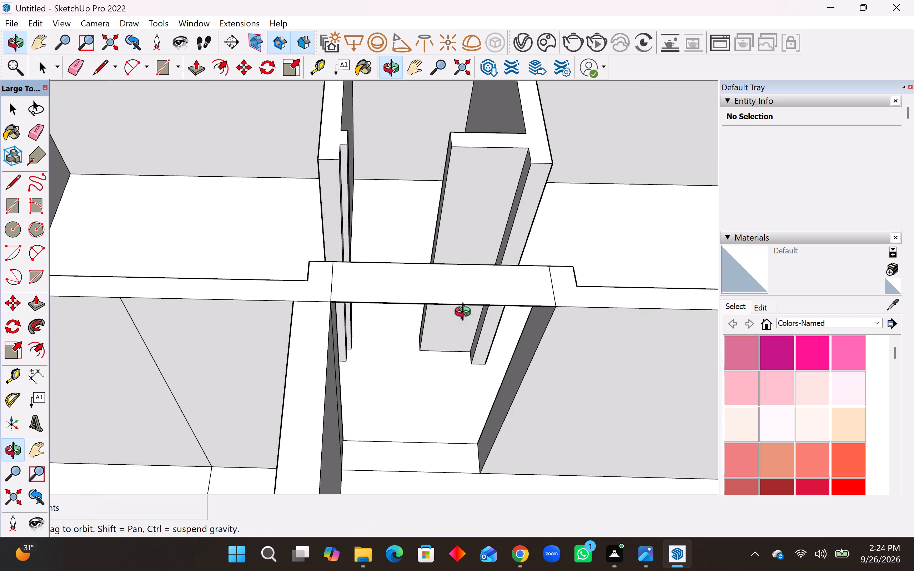
pyautogui.moveTo(466, 314); pyautogui.dragTo(468, 344, button='middle')
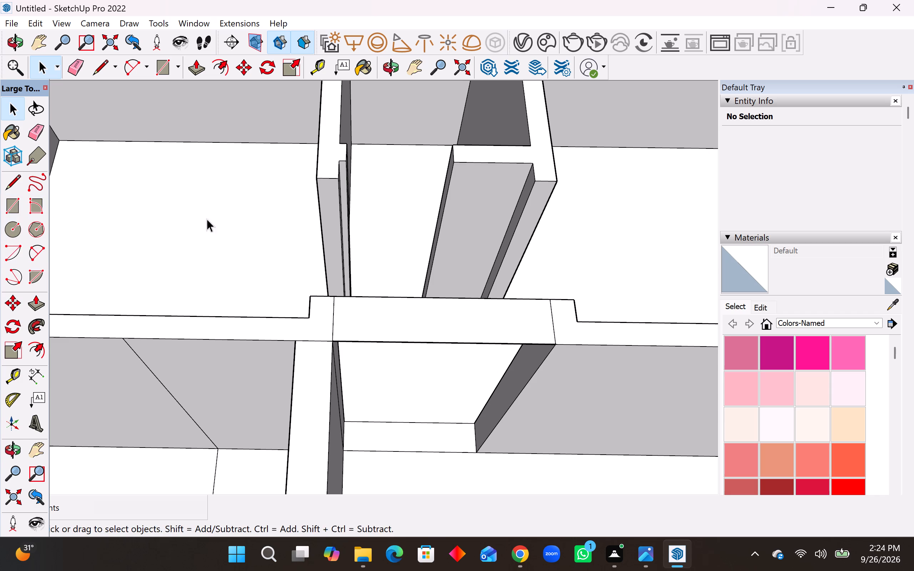
pyautogui.moveTo(302, 306); pyautogui.dragTo(144, 261, button='middle')
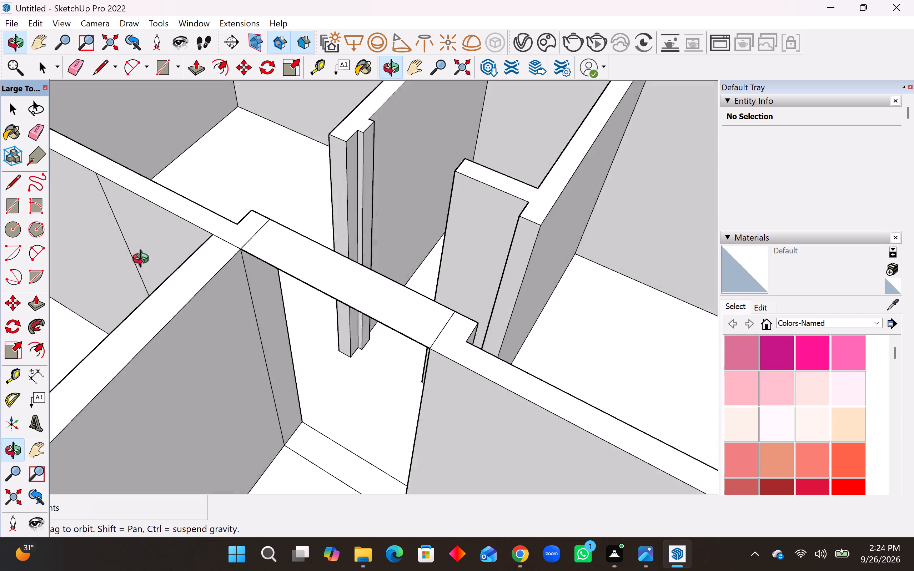
pyautogui.moveTo(144, 261); pyautogui.dragTo(65, 236, button='middle')
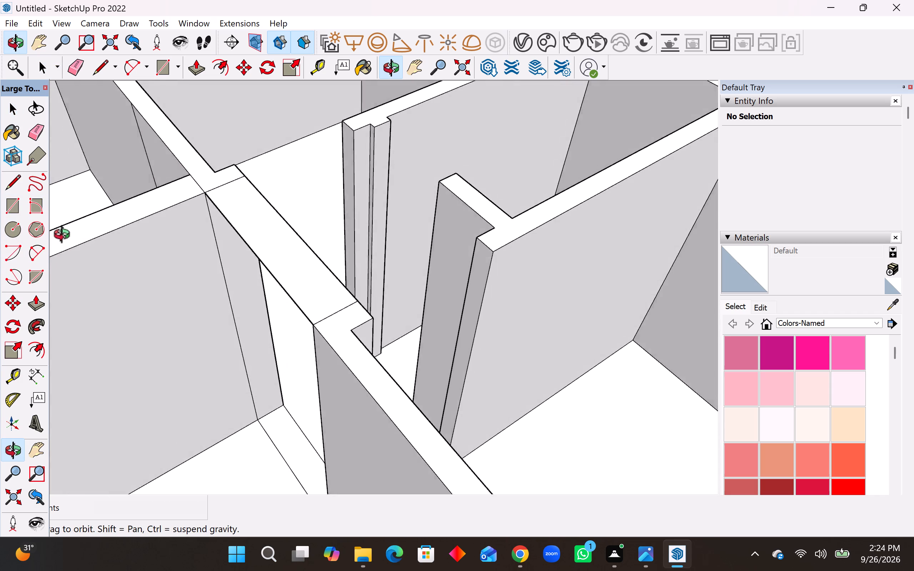
pyautogui.moveTo(65, 236); pyautogui.dragTo(314, 146, button='middle')
pyautogui.scroll(-10, 330, 312)
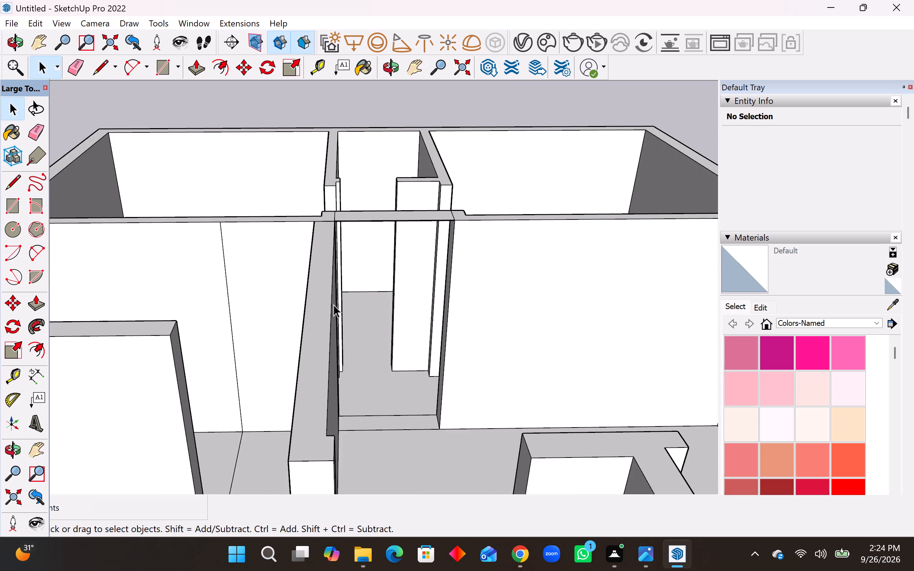
pyautogui.moveTo(524, 231); pyautogui.dragTo(528, 311, button='middle')
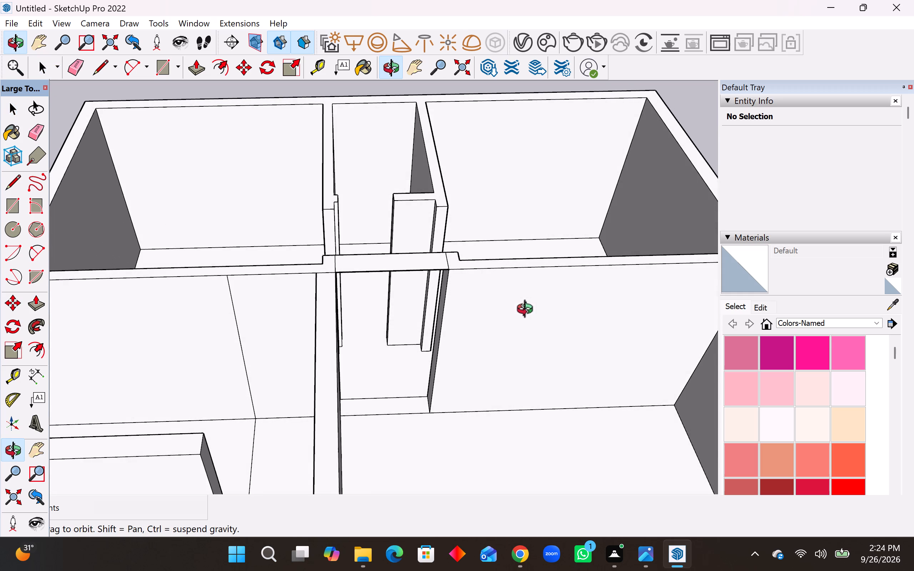
pyautogui.moveTo(528, 311); pyautogui.dragTo(528, 311, button='middle')
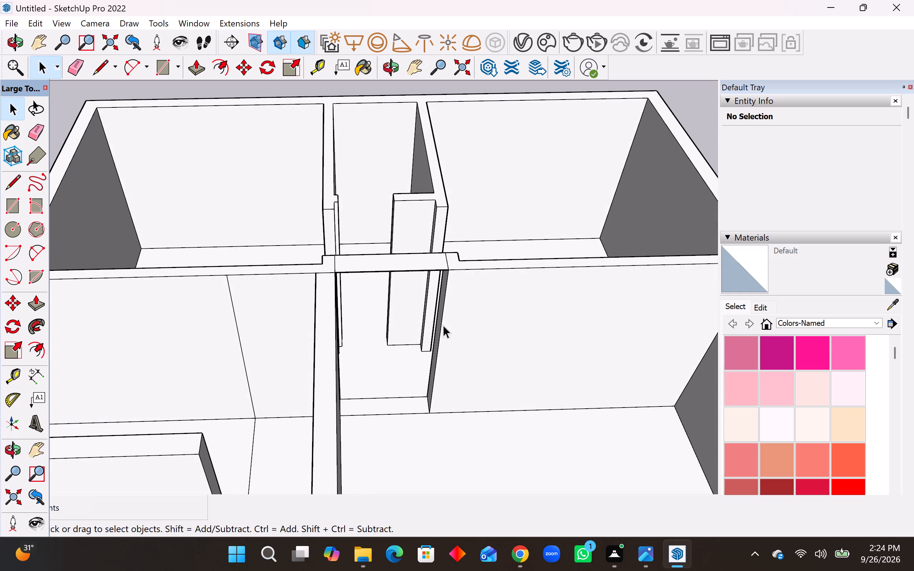
pyautogui.moveTo(394, 307); pyautogui.dragTo(402, 302, button='middle')
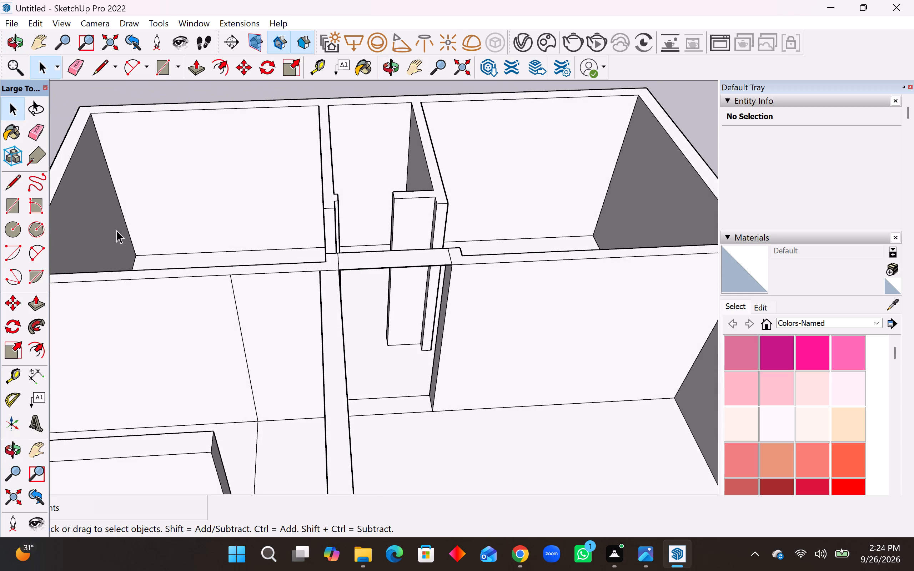
# Draw a rectangle about 4' by 9" at wall-top level, bridging the opening between the long partition's end and the front partition.
pyautogui.click(5, 202)
pyautogui.scroll(-2, 266, 334)
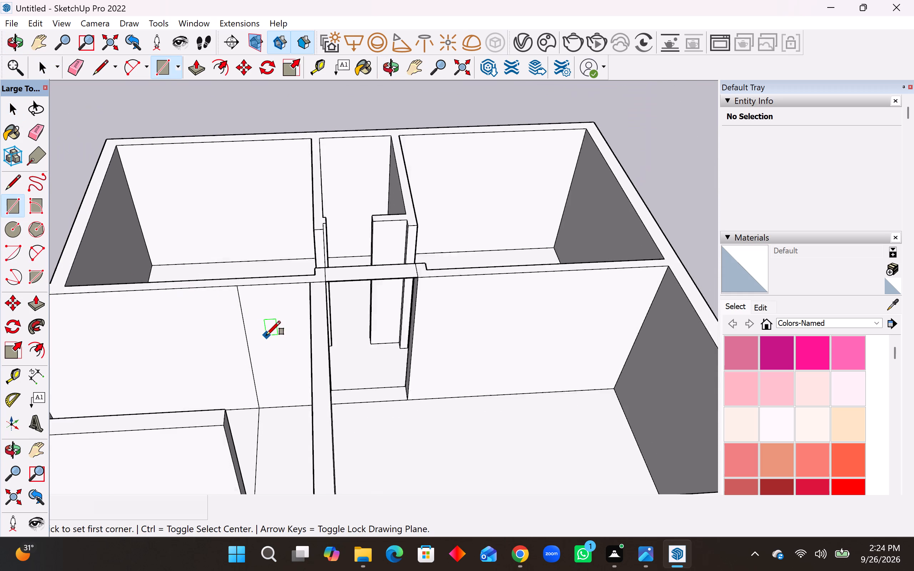
pyautogui.scroll(-7, 266, 335)
pyautogui.scroll(-5, 318, 394)
pyautogui.scroll(6, 362, 469)
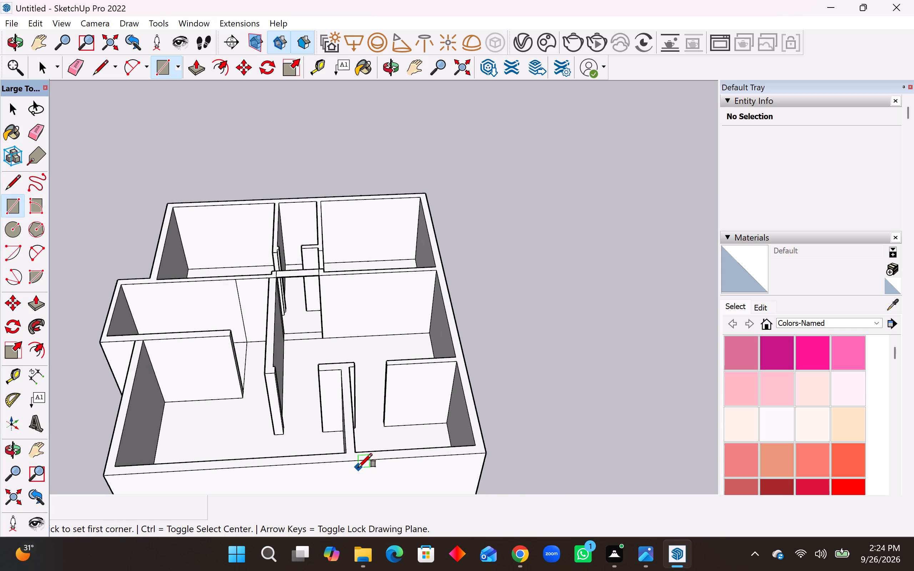
pyautogui.scroll(2, 358, 468)
pyautogui.moveTo(288, 364); pyautogui.dragTo(300, 404, button='middle')
pyautogui.scroll(8, 265, 377)
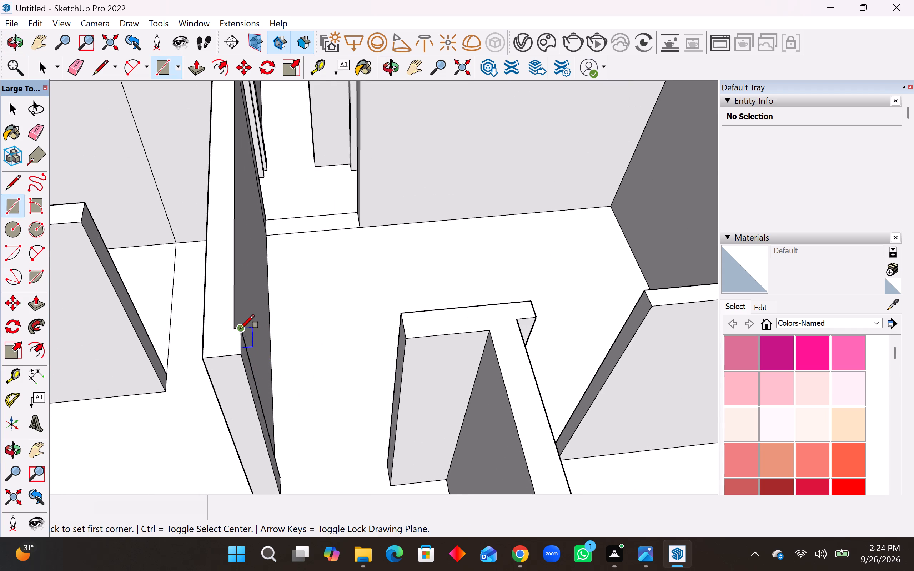
pyautogui.click(243, 328)
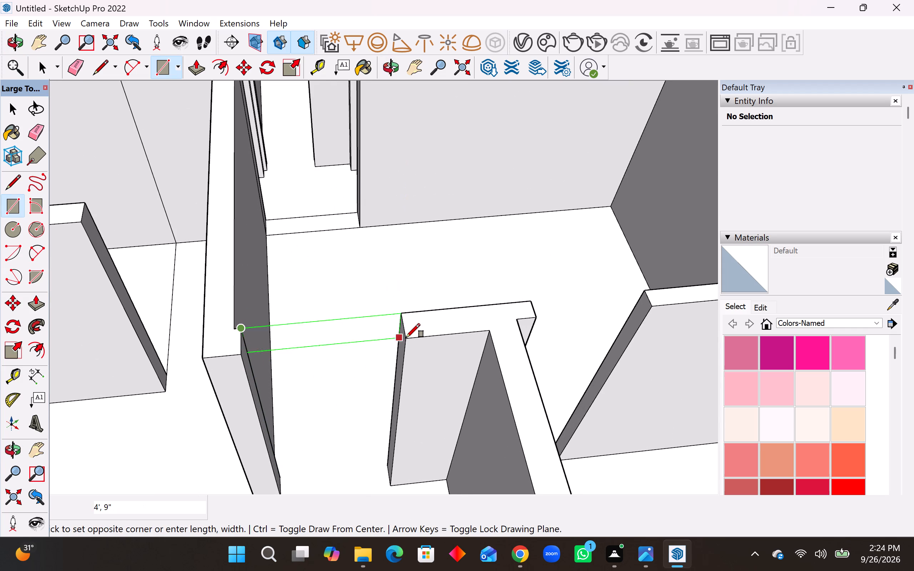
pyautogui.click(406, 338)
# Draw a rectangle at wall-top level across the door opening of the front corner room, joining its two wall ends.
pyautogui.scroll(-8, 291, 409)
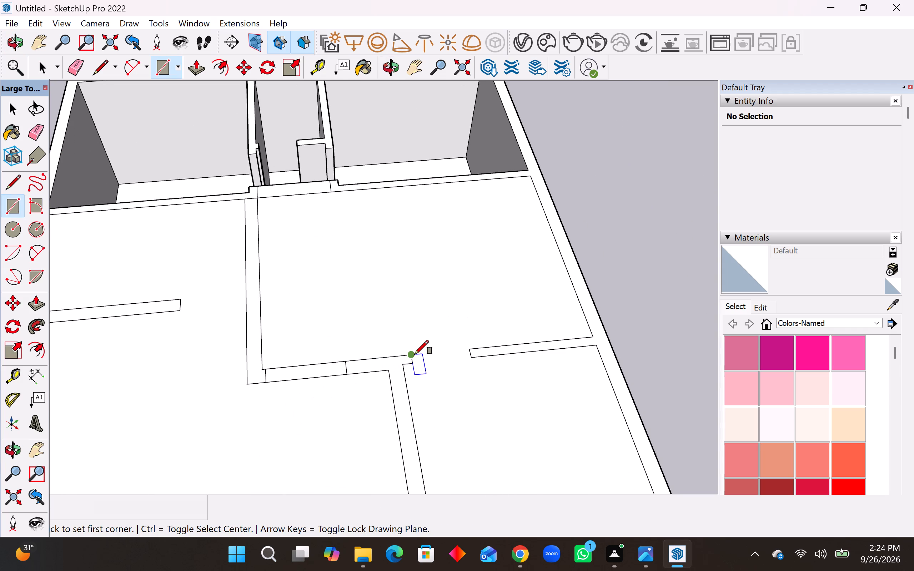
pyautogui.click(415, 354)
pyautogui.click(472, 359)
# Draw a 2' 6" by 6" rectangle at wall-top level across the door opening of the small room between the two rear rooms.
pyautogui.scroll(-8, 438, 438)
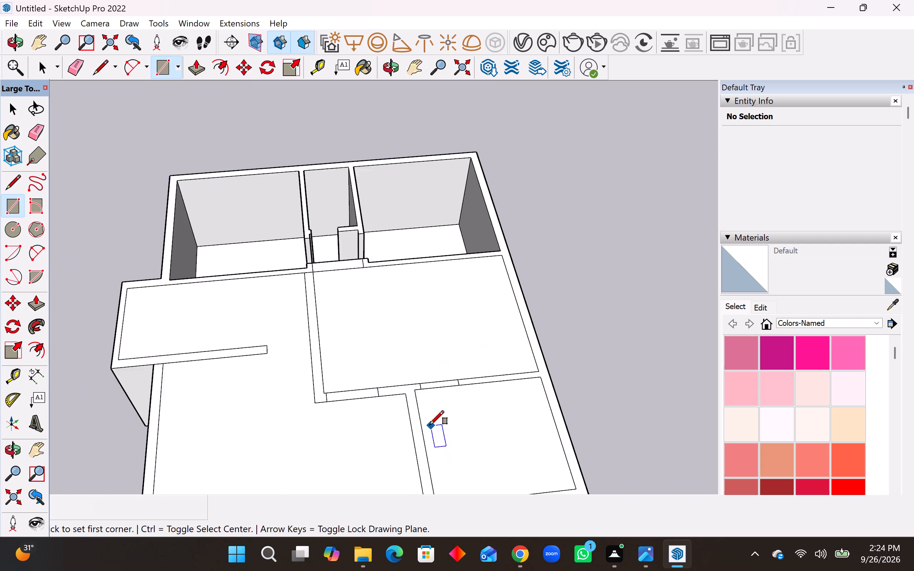
pyautogui.scroll(-2, 430, 425)
pyautogui.scroll(14, 389, 300)
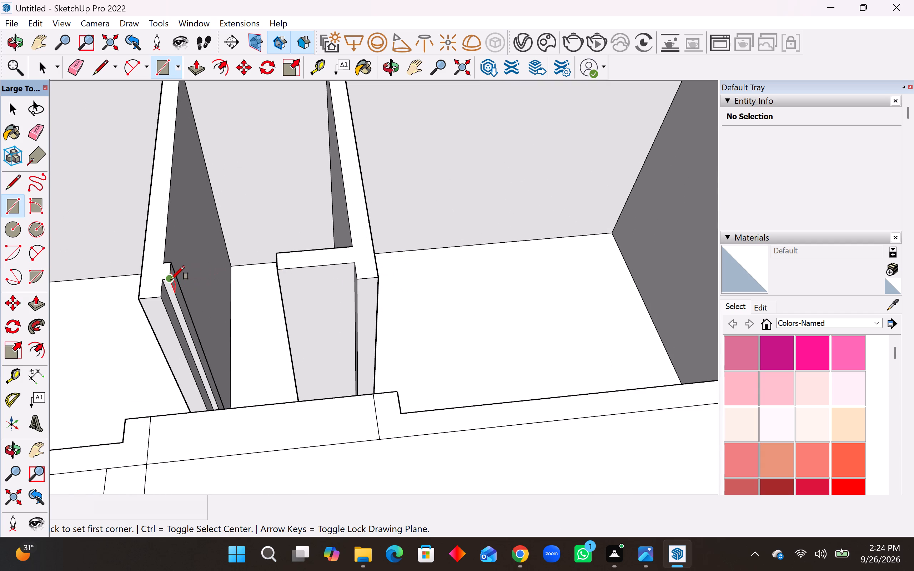
pyautogui.click(171, 280)
pyautogui.click(277, 258)
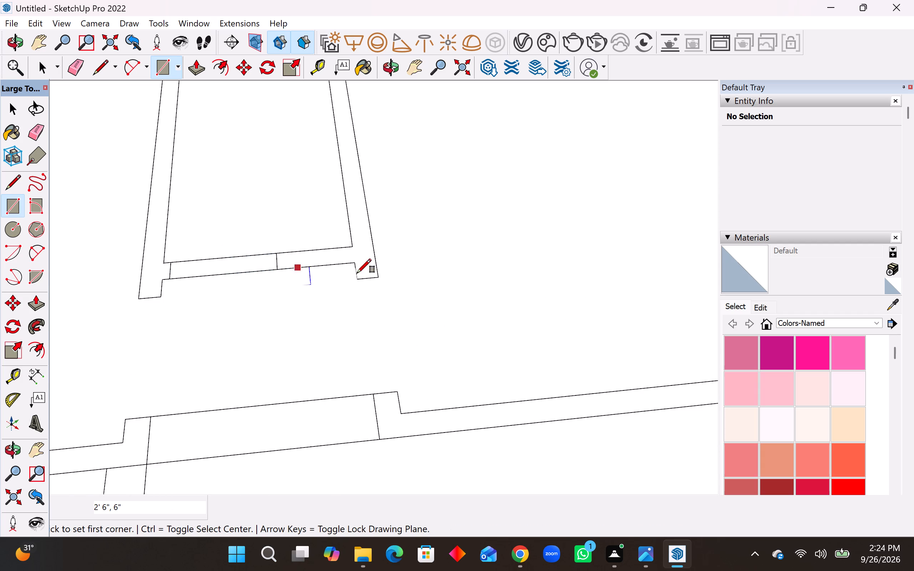
# Bridge the facing door openings of the two rear rooms with 3' by 6" rectangles at wall-top level.
pyautogui.click(380, 278)
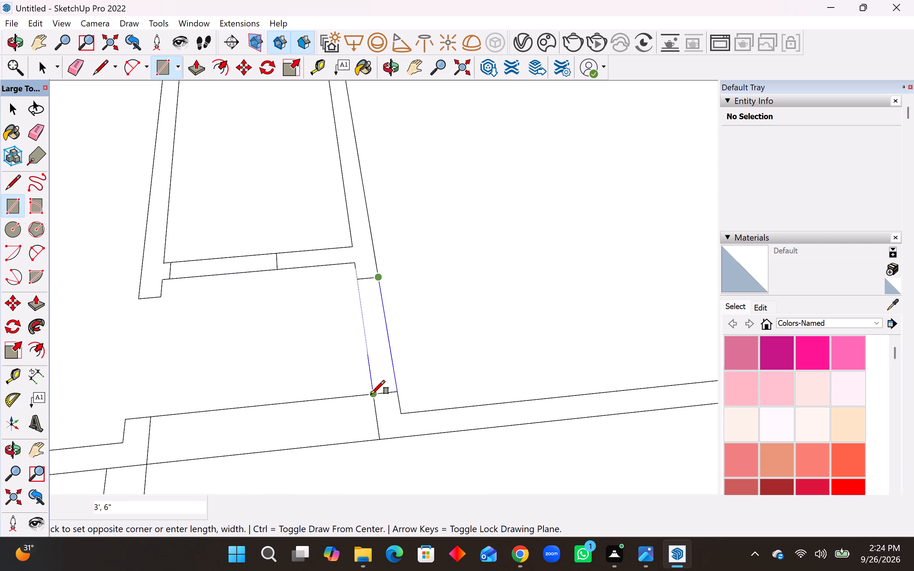
pyautogui.click(373, 391)
pyautogui.click(160, 297)
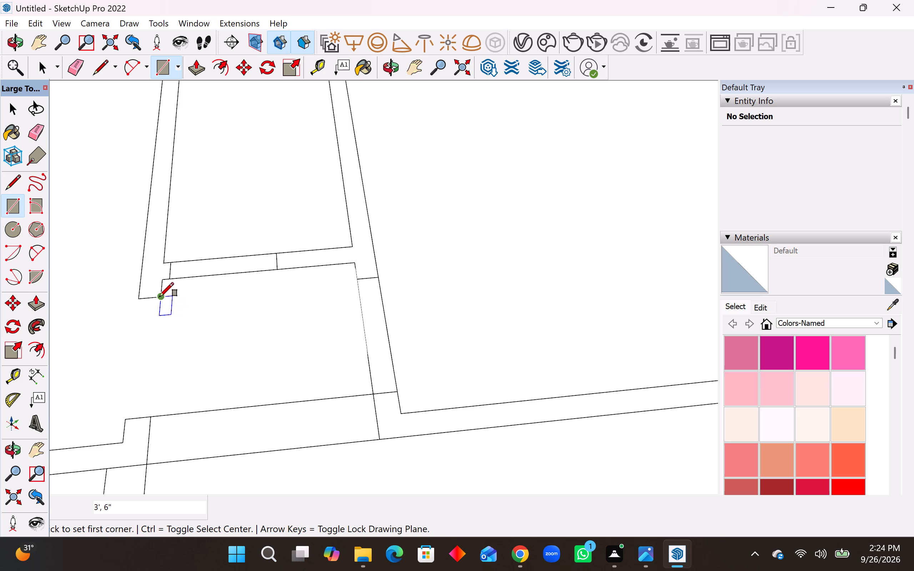
pyautogui.click(127, 418)
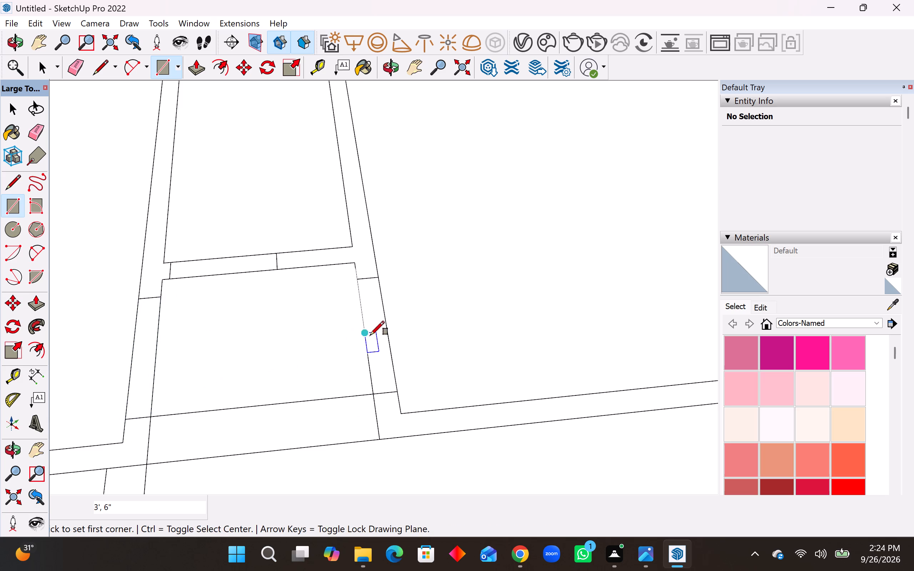
# Delete the faces covering the small hallway, the small room and the two rear rooms at wall-top level.
pyautogui.press('space')
pyautogui.moveTo(367, 333); pyautogui.dragTo(412, 295, button='middle')
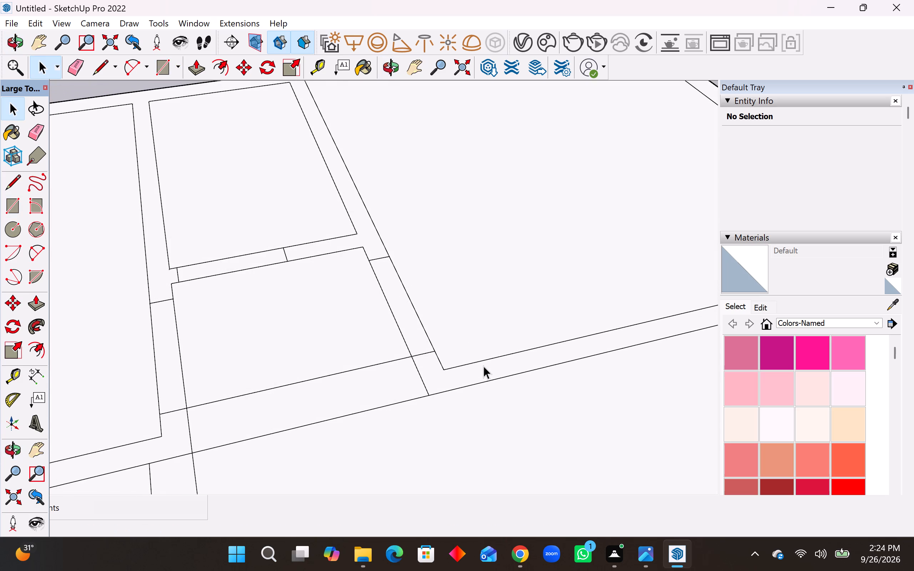
pyautogui.moveTo(408, 360); pyautogui.dragTo(354, 363, button='middle')
pyautogui.click(220, 290)
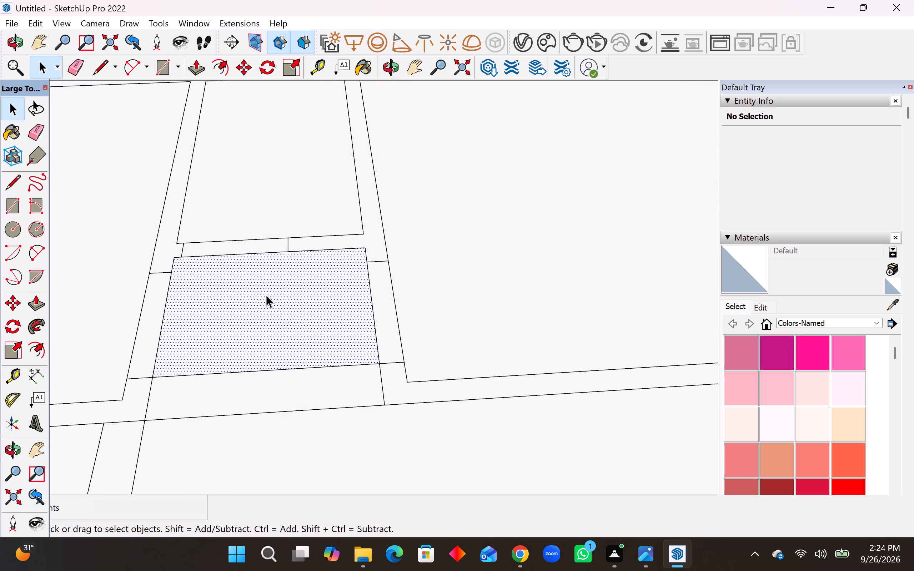
pyautogui.press('Delete')
pyautogui.click(257, 194)
pyautogui.press('Delete')
pyautogui.click(513, 221)
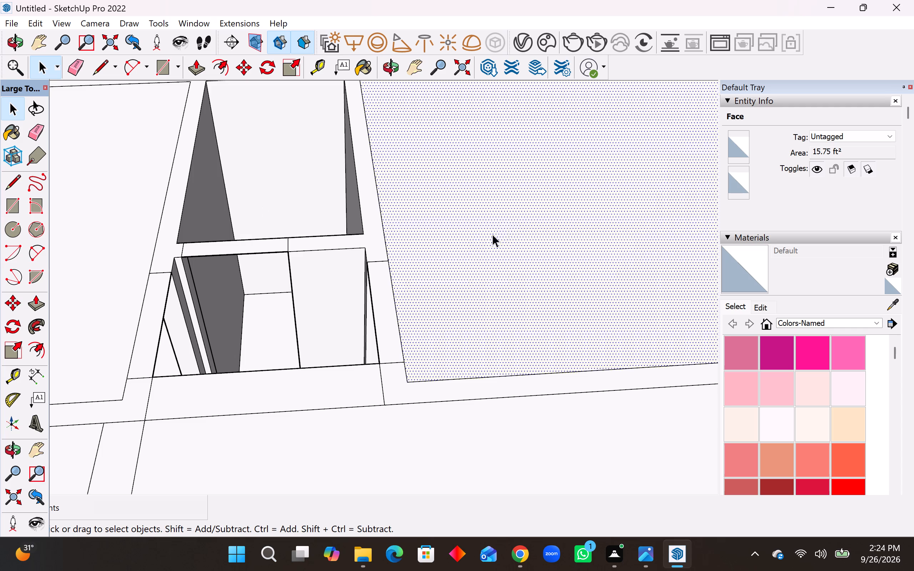
pyautogui.press('Delete')
pyautogui.click(120, 217)
pyautogui.press('Delete')
# Delete the faces covering the middle room, the main living area and the front corner room at wall-top level.
pyautogui.scroll(-3, 287, 273)
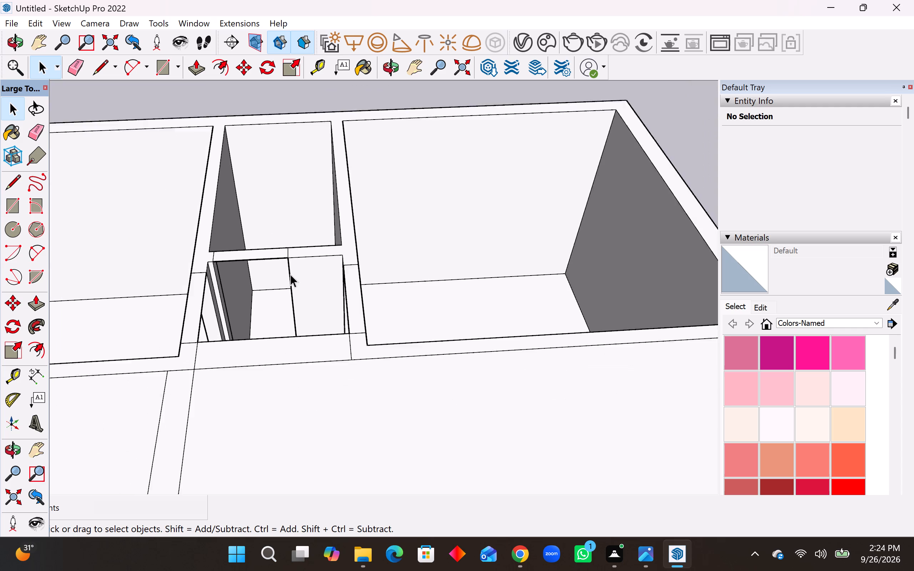
pyautogui.scroll(-6, 290, 274)
pyautogui.click(435, 359)
pyautogui.press('Delete')
pyautogui.moveTo(448, 379); pyautogui.dragTo(431, 340, button='middle')
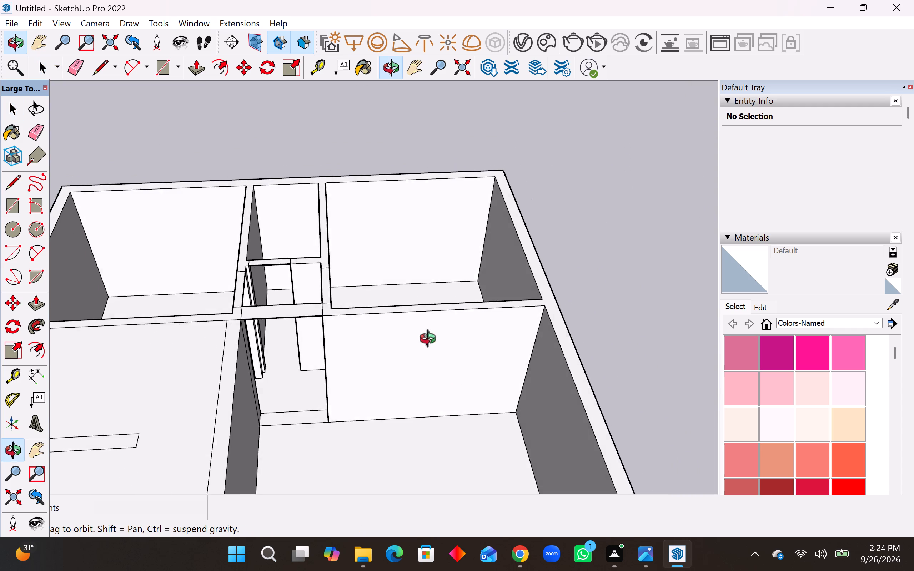
pyautogui.moveTo(431, 340); pyautogui.dragTo(420, 305, button='middle')
pyautogui.scroll(-9, 438, 301)
pyautogui.click(351, 373)
pyautogui.press('Delete')
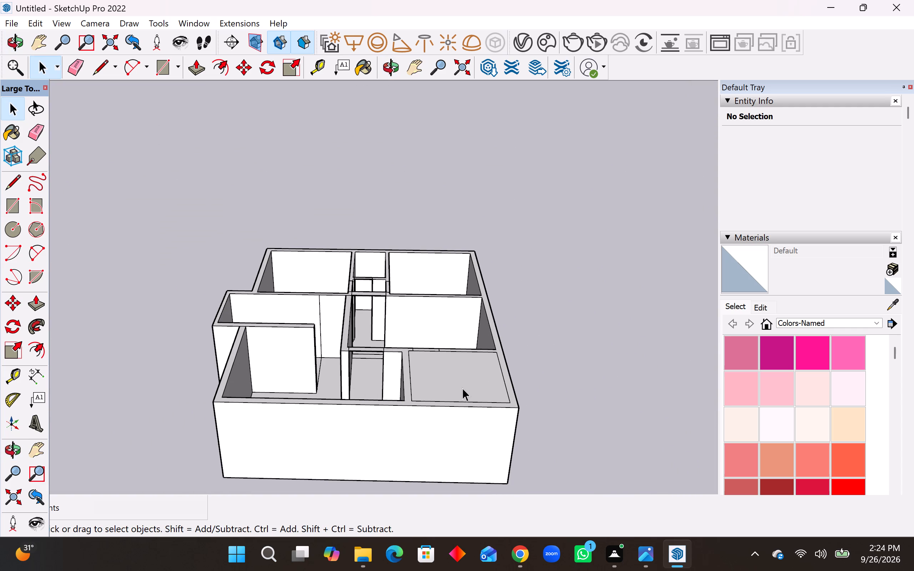
pyautogui.click(454, 377)
pyautogui.press('Delete')
# Examine the bridged door openings, partitions and uncovered rooms from several angles.
pyautogui.moveTo(379, 364); pyautogui.dragTo(406, 479, button='middle')
pyautogui.scroll(4, 272, 376)
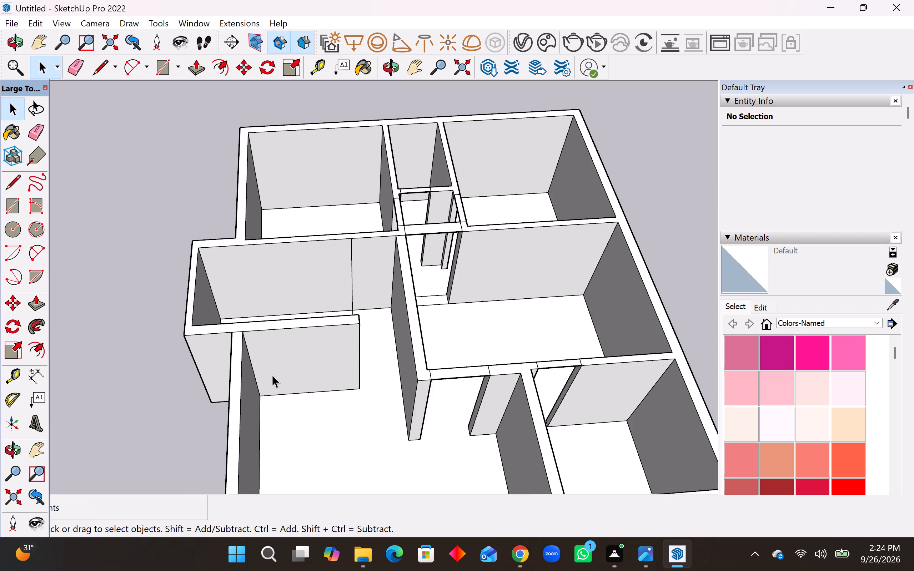
pyautogui.scroll(5, 272, 375)
pyautogui.moveTo(354, 381); pyautogui.dragTo(310, 425, button='middle')
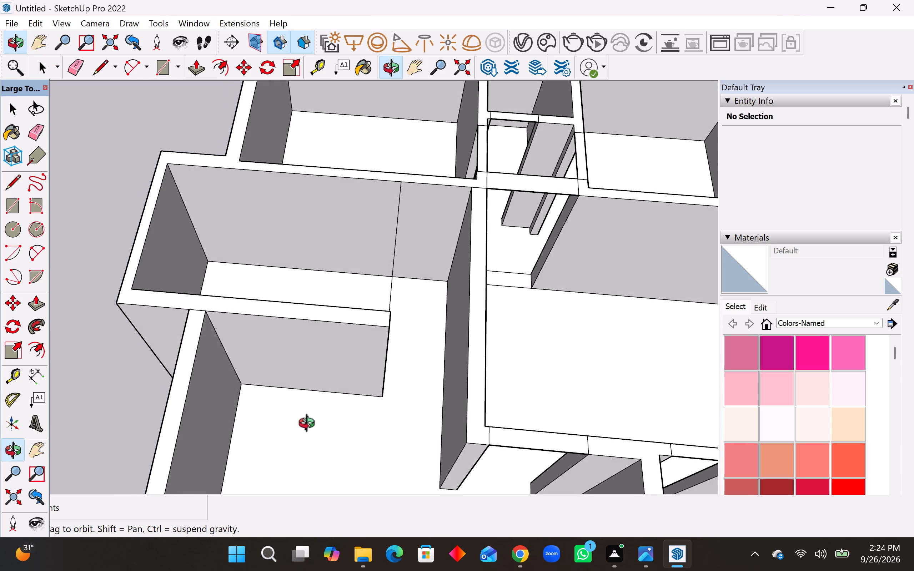
pyautogui.moveTo(310, 425); pyautogui.dragTo(336, 401, button='middle')
pyautogui.scroll(-10, 328, 397)
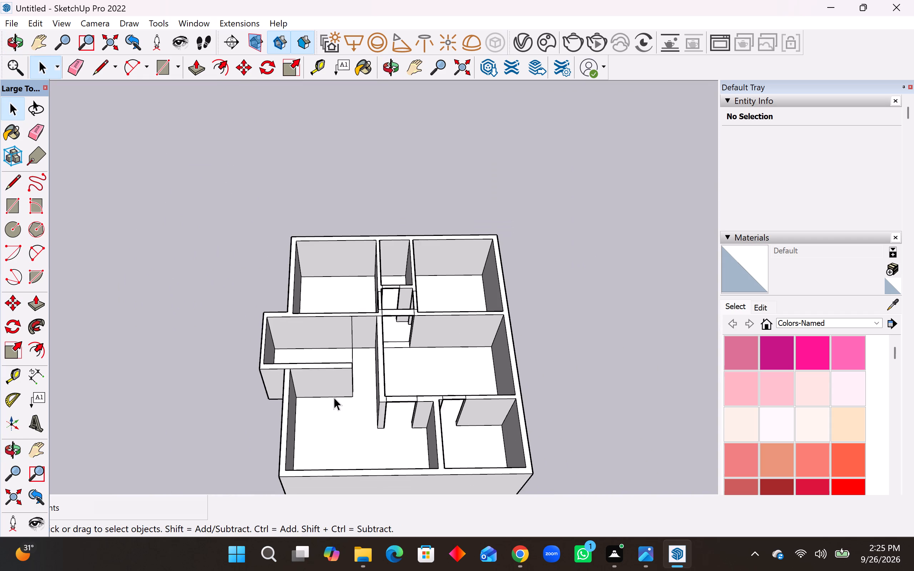
pyautogui.moveTo(440, 405); pyautogui.dragTo(456, 317, button='middle')
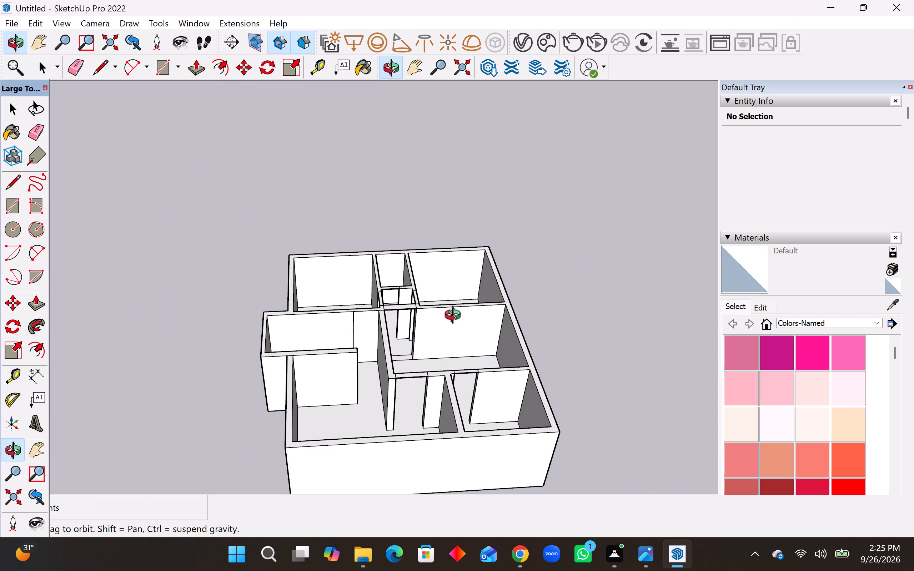
pyautogui.moveTo(456, 317); pyautogui.dragTo(457, 320, button='middle')
pyautogui.scroll(4, 453, 390)
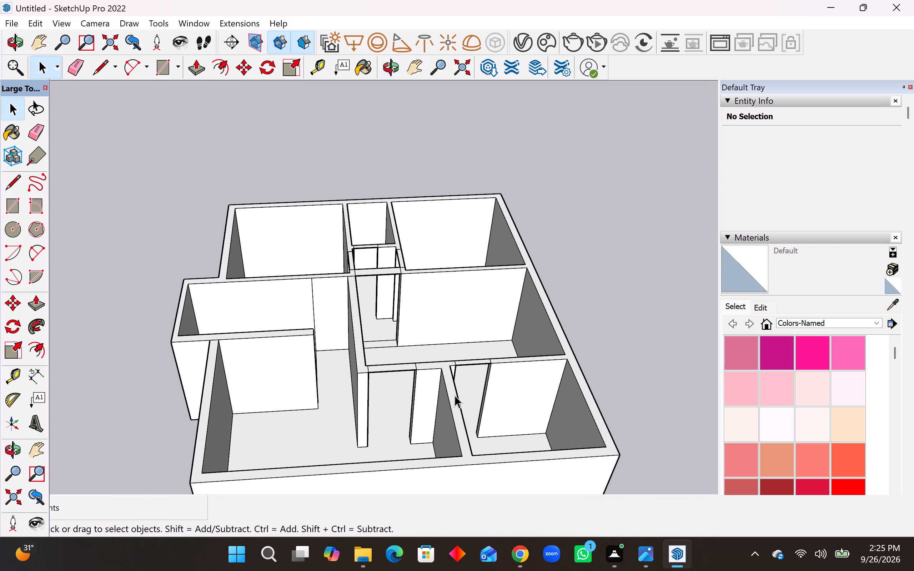
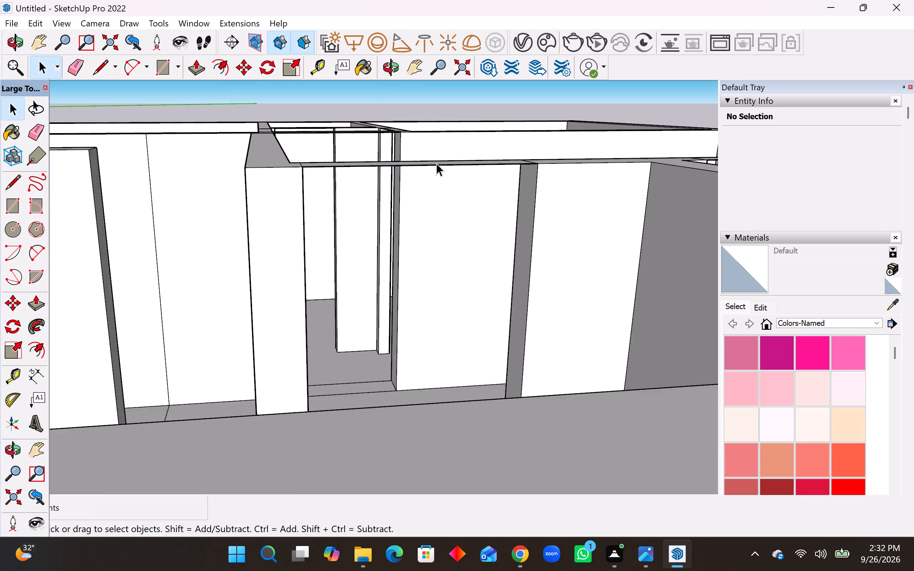
# Push/Pull the underside of the bridge over the passage between the middle room and main living area down 3'.
pyautogui.scroll(5, 436, 163)
pyautogui.moveTo(441, 169); pyautogui.dragTo(474, 272, button='middle')
pyautogui.scroll(-2, 482, 258)
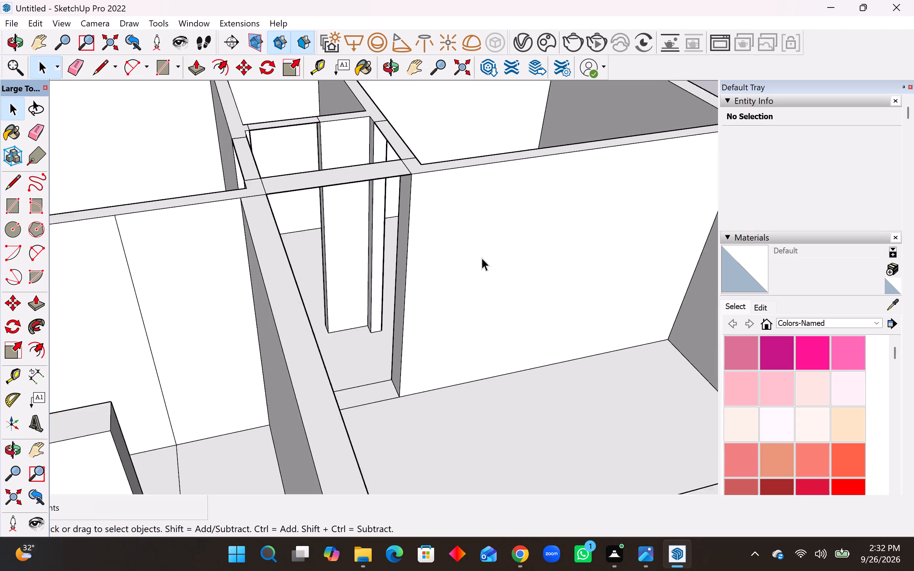
pyautogui.scroll(-10, 482, 258)
pyautogui.moveTo(467, 286); pyautogui.dragTo(468, 352, button='middle')
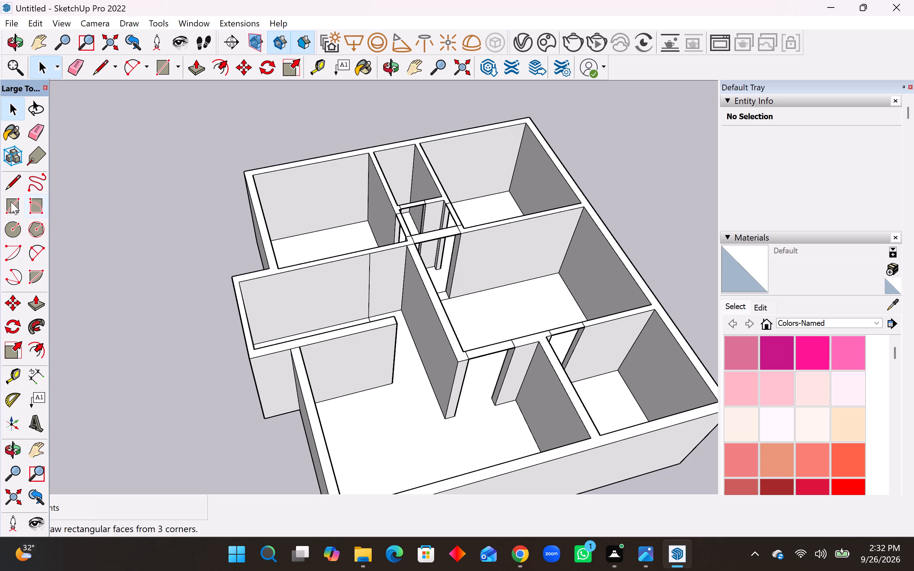
pyautogui.click(15, 187)
pyautogui.scroll(-4, 367, 415)
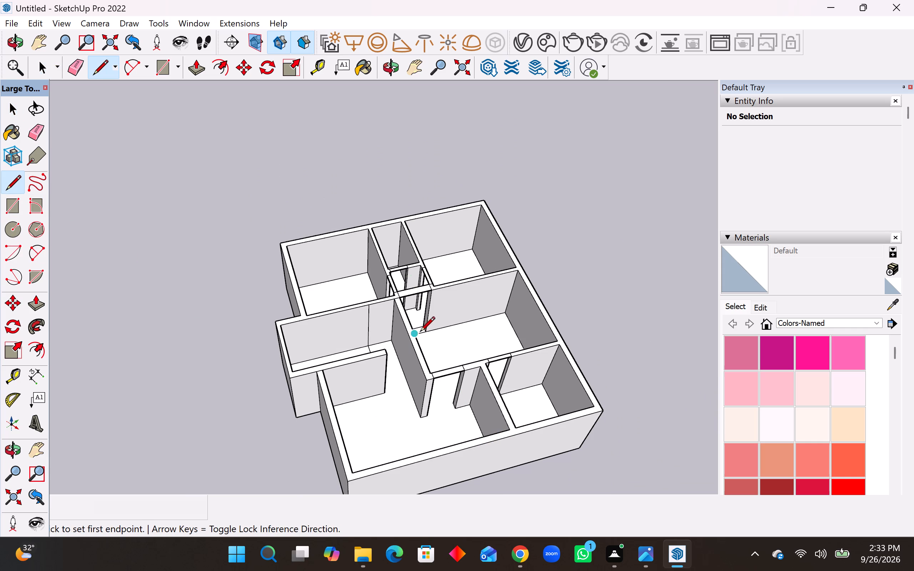
pyautogui.scroll(13, 481, 398)
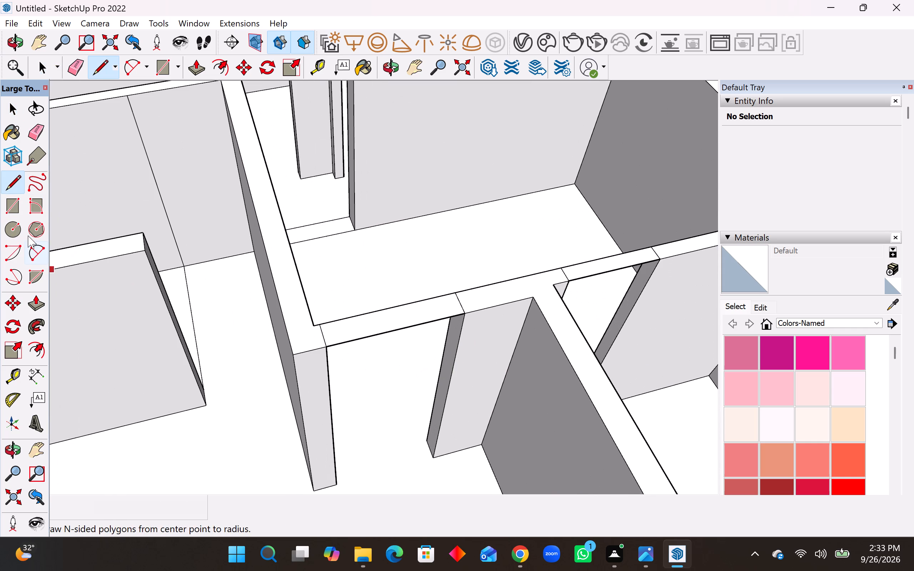
pyautogui.click(33, 305)
pyautogui.moveTo(485, 340); pyautogui.dragTo(484, 178, button='middle')
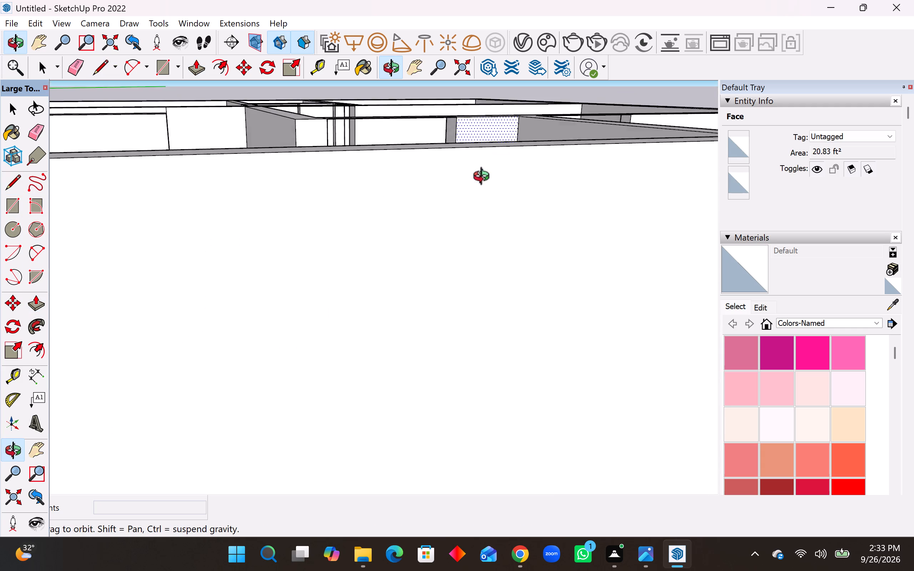
pyautogui.moveTo(484, 178); pyautogui.dragTo(492, 204, button='middle')
pyautogui.scroll(10, 363, 144)
pyautogui.moveTo(415, 158); pyautogui.dragTo(490, 145, button='middle')
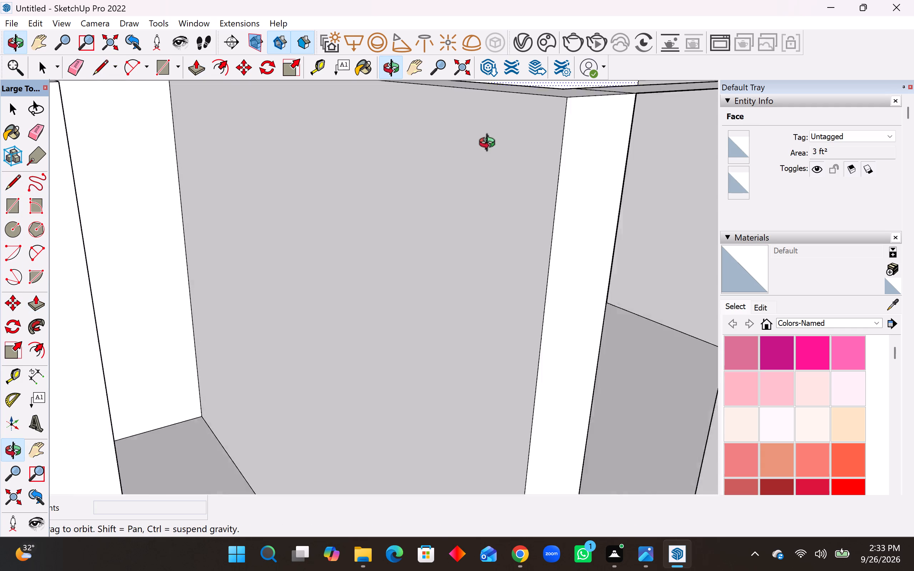
pyautogui.moveTo(490, 145); pyautogui.dragTo(446, 131, button='middle')
pyautogui.scroll(-9, 424, 303)
pyautogui.scroll(3, 487, 206)
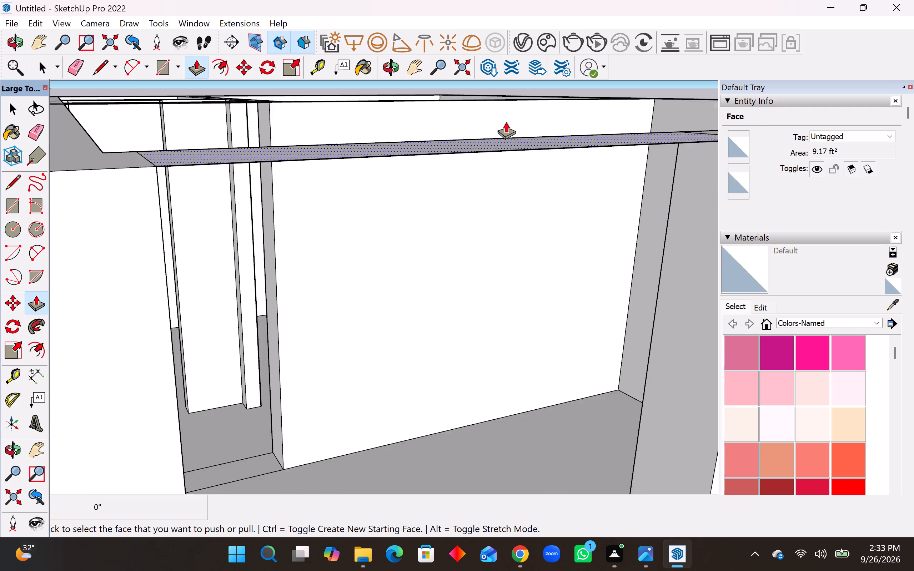
pyautogui.scroll(6, 506, 122)
pyautogui.scroll(-3, 504, 169)
pyautogui.moveTo(469, 259); pyautogui.dragTo(462, 171, button='middle')
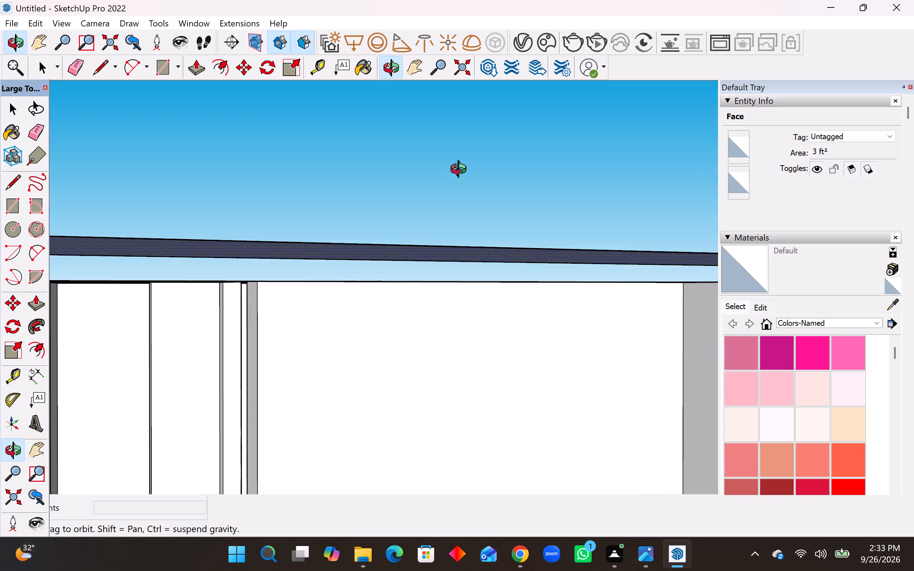
pyautogui.moveTo(462, 171); pyautogui.dragTo(466, 154, button='middle')
pyautogui.click(467, 229)
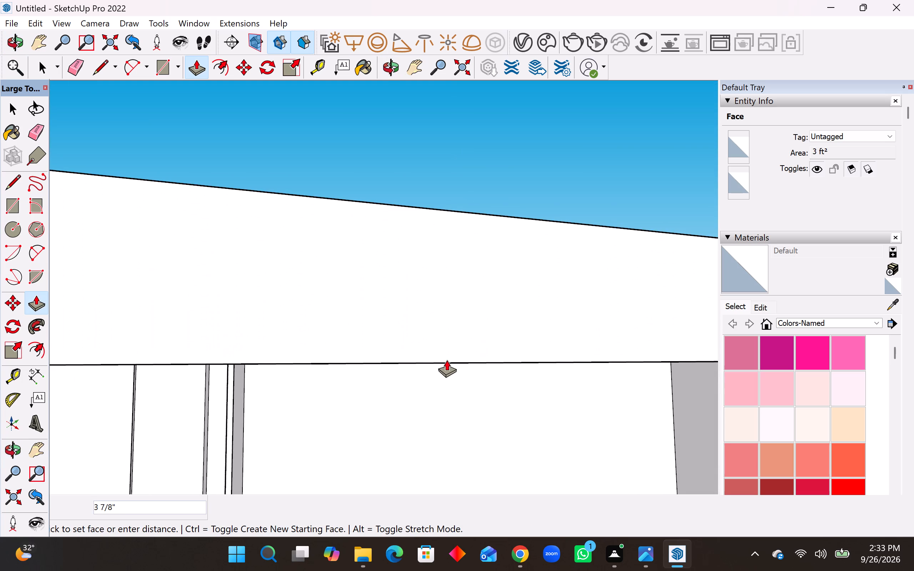
pyautogui.write("3'")
pyautogui.press('Return')
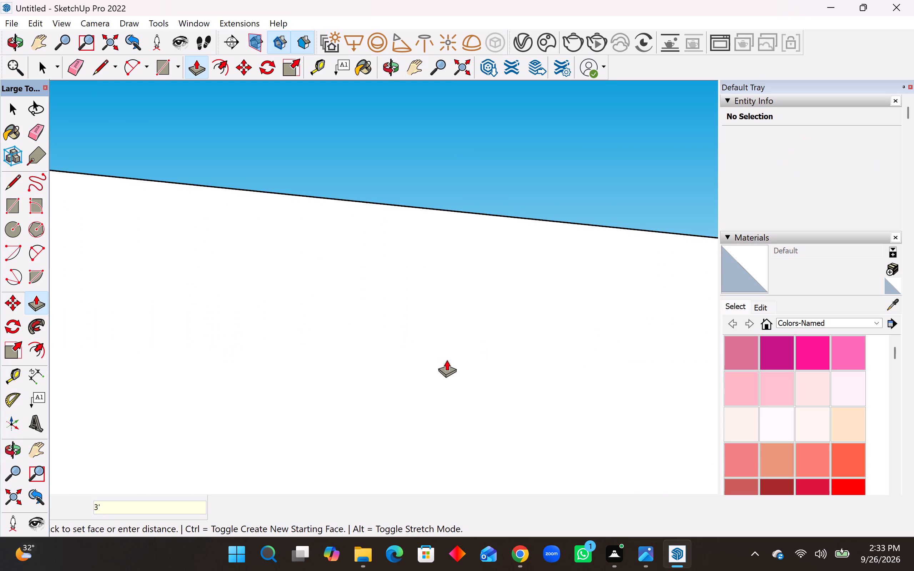
# Push/Pull the underside of the bridge over the front corner room's door opening down 3'.
pyautogui.moveTo(448, 424); pyautogui.dragTo(422, 496, button='middle')
pyautogui.scroll(-18, 419, 481)
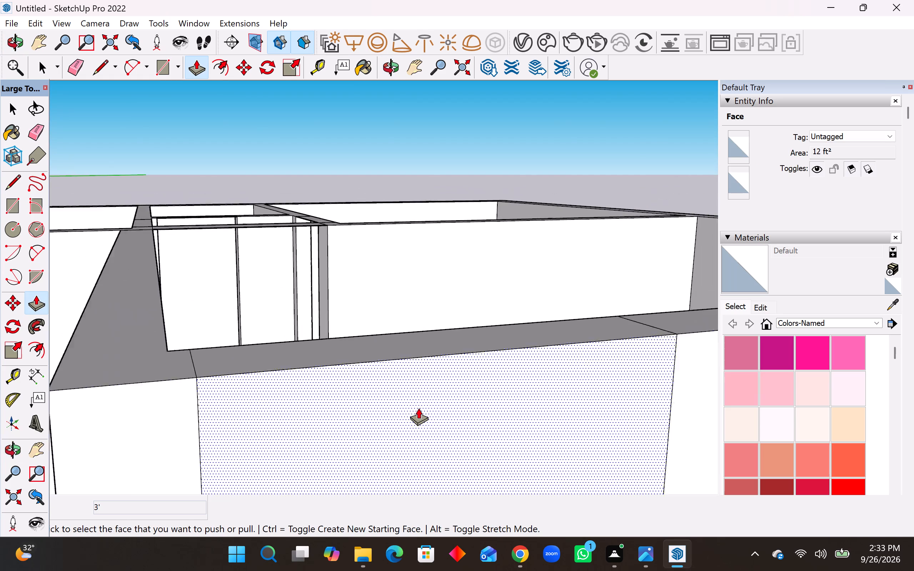
pyautogui.scroll(-9, 418, 408)
pyautogui.moveTo(571, 410); pyautogui.dragTo(419, 418, button='middle')
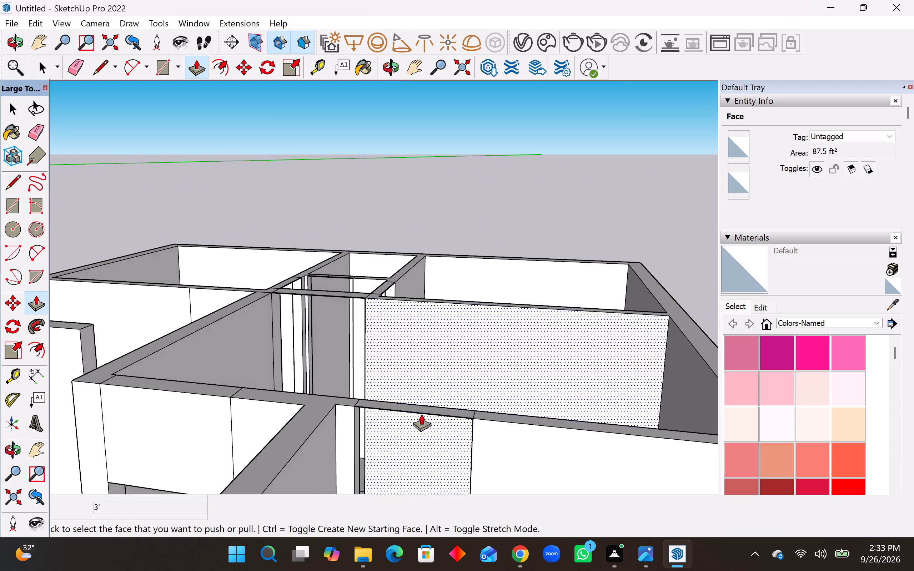
pyautogui.scroll(8, 422, 413)
pyautogui.moveTo(436, 400); pyautogui.dragTo(456, 255, button='middle')
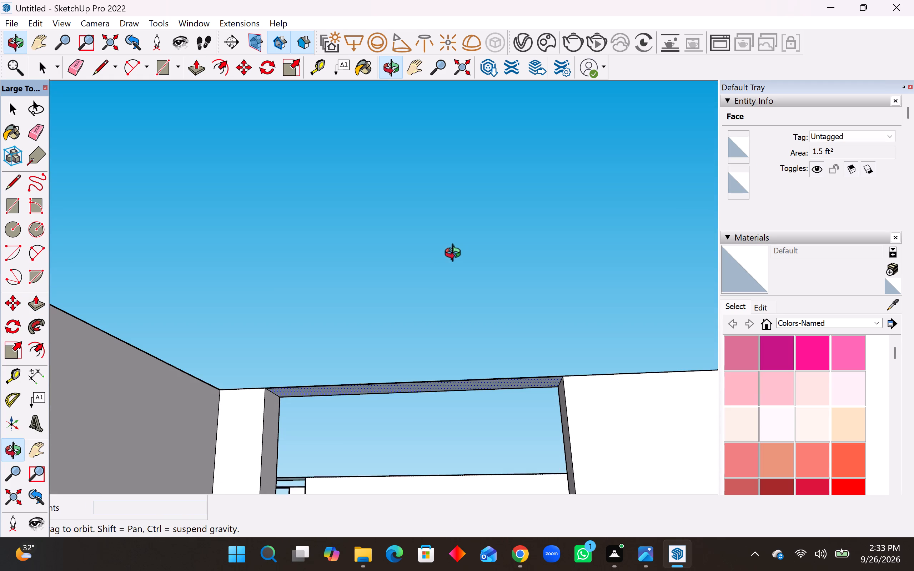
pyautogui.moveTo(456, 255); pyautogui.dragTo(457, 252, button='middle')
pyautogui.click(405, 386)
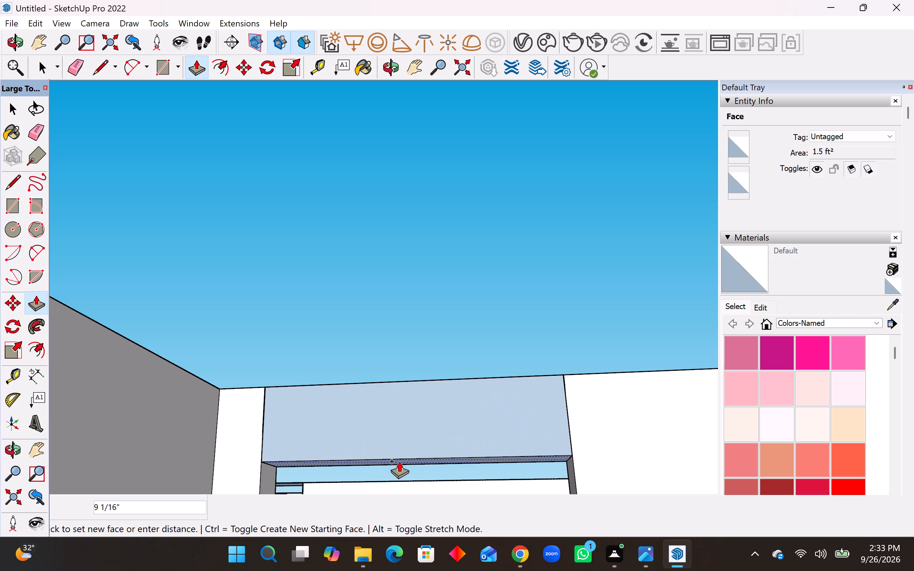
pyautogui.write("3'")
pyautogui.press('Return')
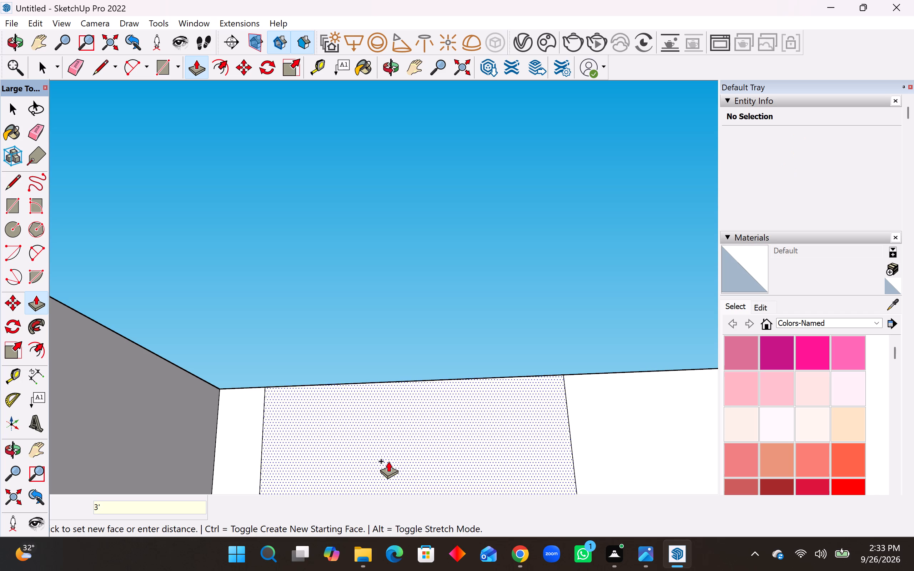
# Push/Pull the underside of the bridge over the door opening of the rear room beside the projecting room down 3'.
pyautogui.moveTo(488, 399); pyautogui.dragTo(496, 564, button='middle')
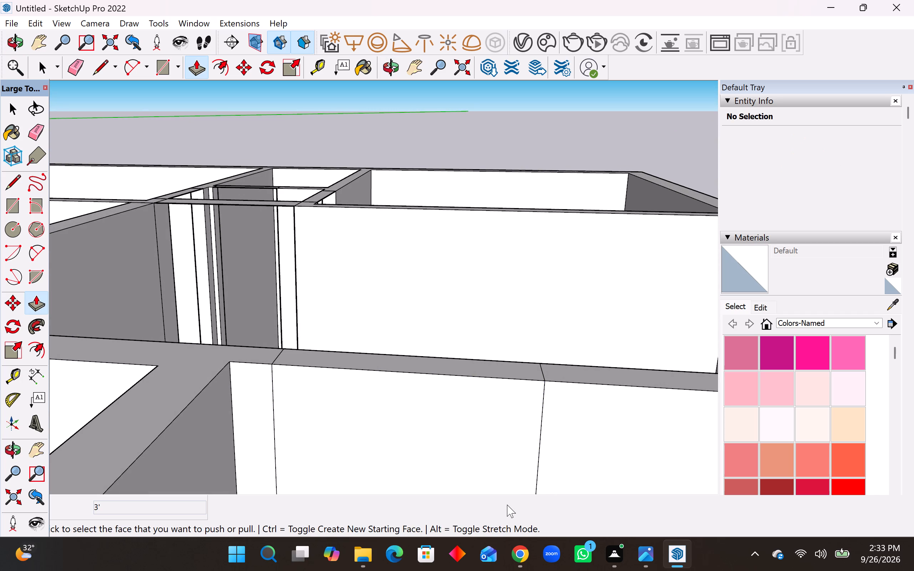
pyautogui.scroll(-1, 508, 503)
pyautogui.scroll(-8, 523, 469)
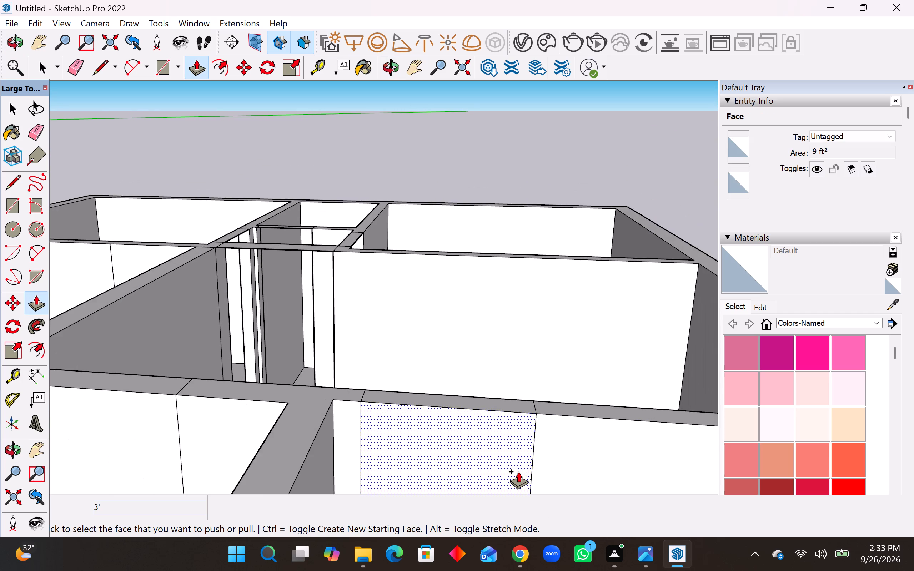
pyautogui.scroll(-6, 518, 471)
pyautogui.scroll(13, 347, 334)
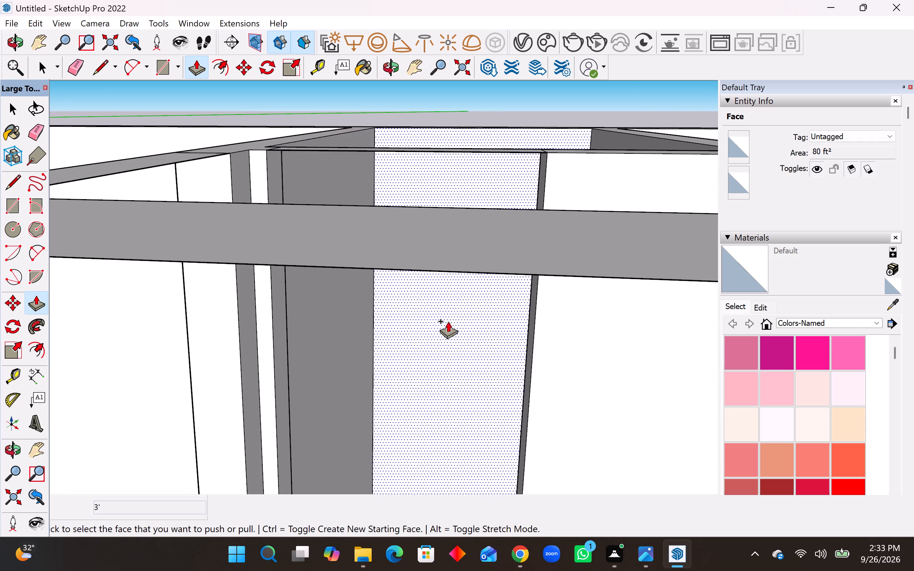
pyautogui.scroll(-3, 510, 411)
pyautogui.moveTo(496, 349); pyautogui.dragTo(489, 280, button='middle')
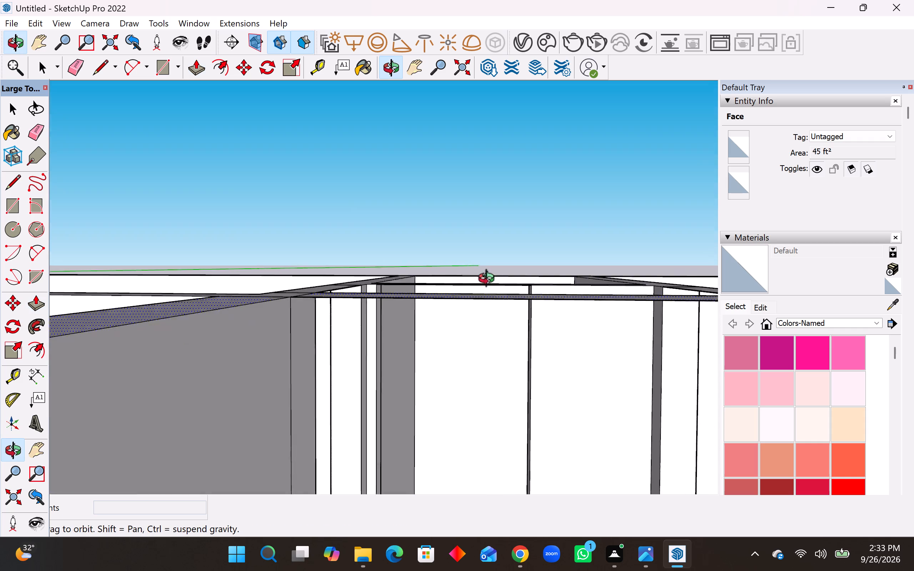
pyautogui.moveTo(489, 280); pyautogui.dragTo(463, 214, button='middle')
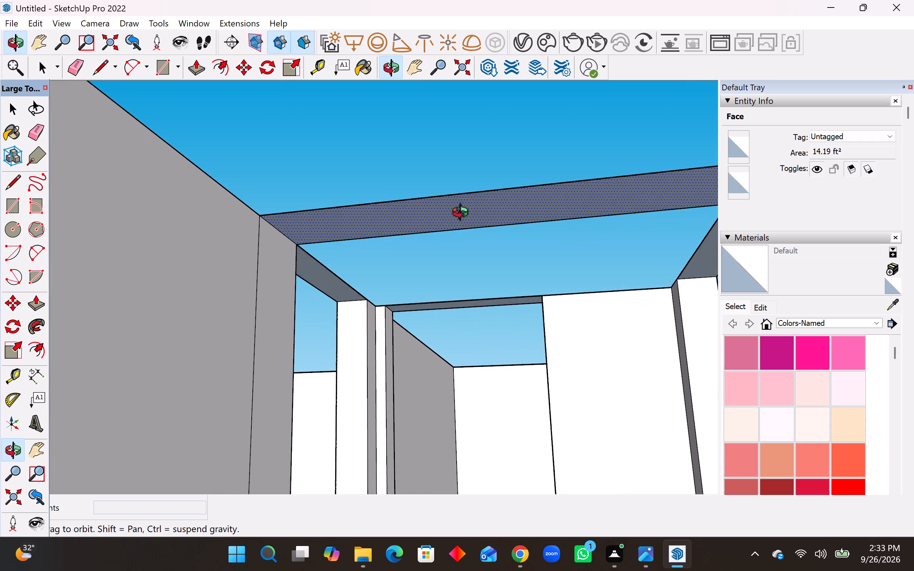
pyautogui.moveTo(463, 214); pyautogui.dragTo(475, 211, button='middle')
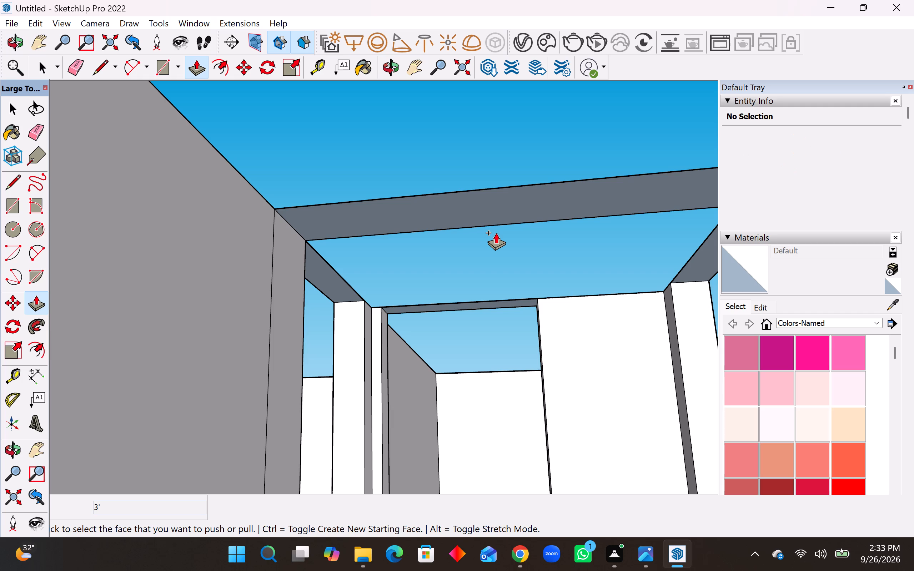
pyautogui.click(466, 210)
pyautogui.press('Escape')
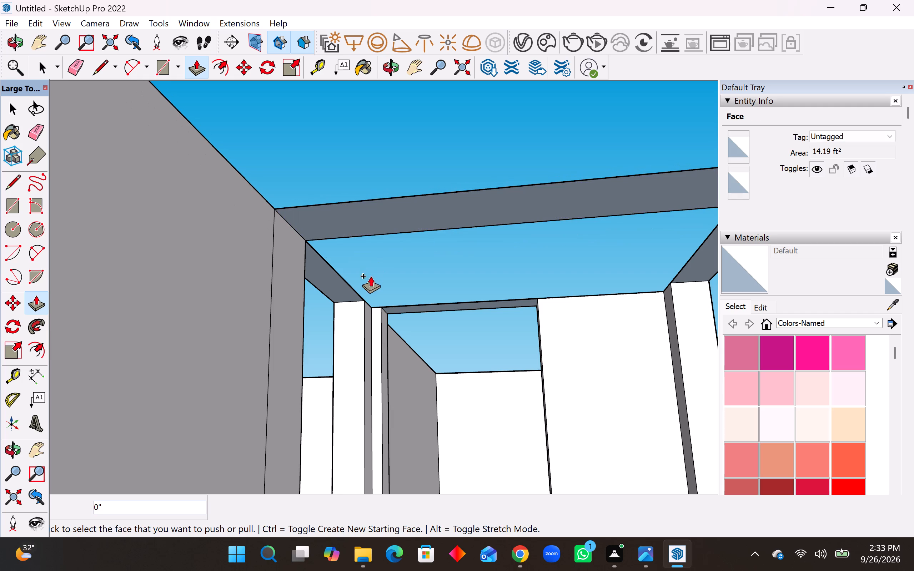
pyautogui.click(330, 282)
pyautogui.write("3'")
pyautogui.press('Return')
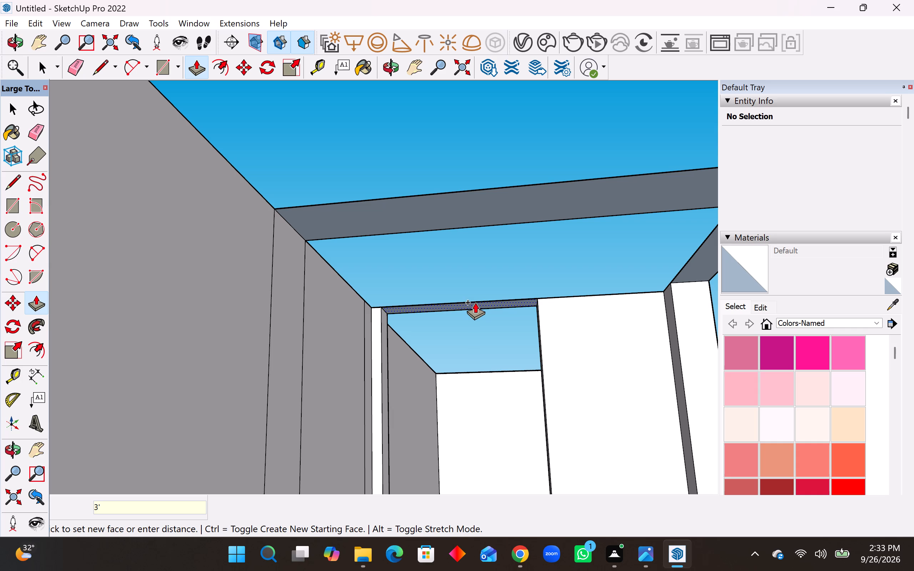
# Push/Pull the undersides of the bridges over the small room's door and the other rear room's door down 3'.
pyautogui.click(475, 302)
pyautogui.write("3'")
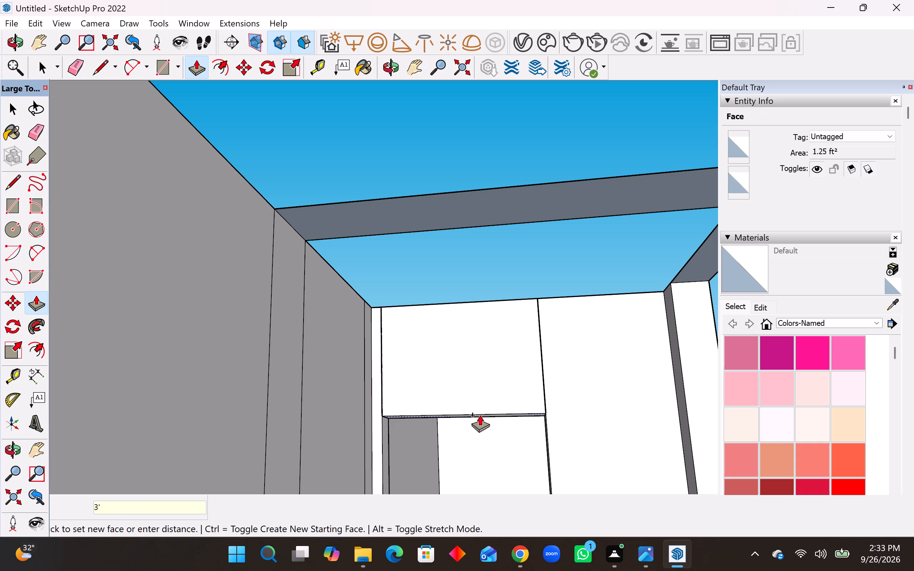
pyautogui.press('Return')
pyautogui.click(710, 272)
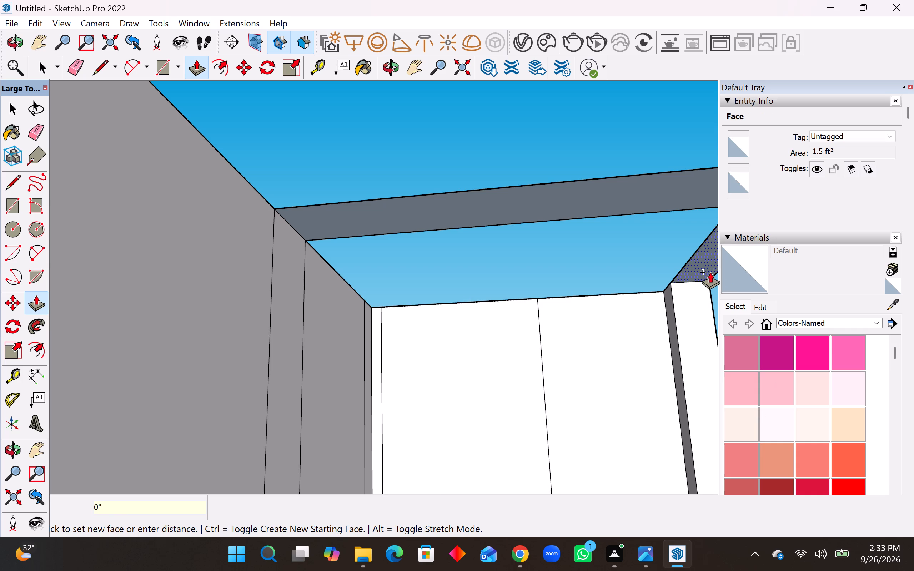
pyautogui.write("3'")
pyautogui.press('Return')
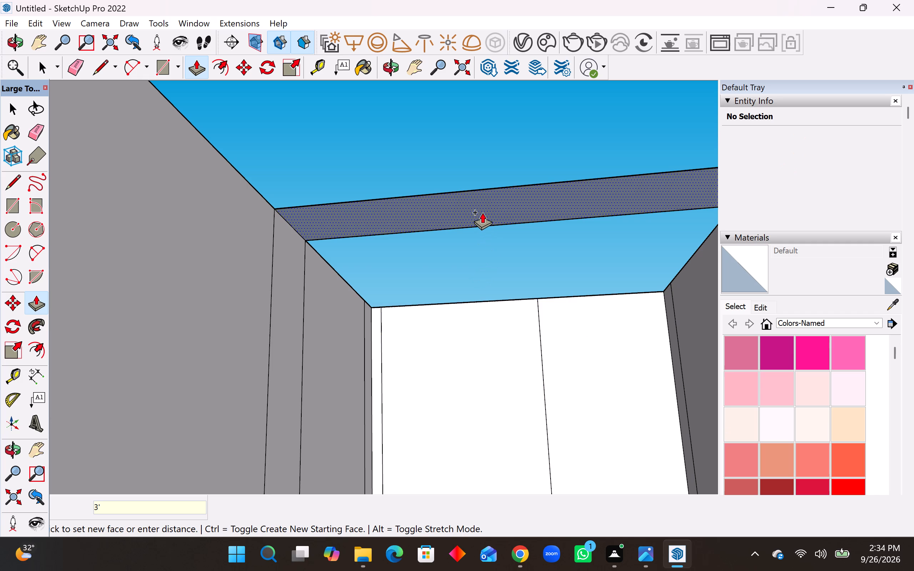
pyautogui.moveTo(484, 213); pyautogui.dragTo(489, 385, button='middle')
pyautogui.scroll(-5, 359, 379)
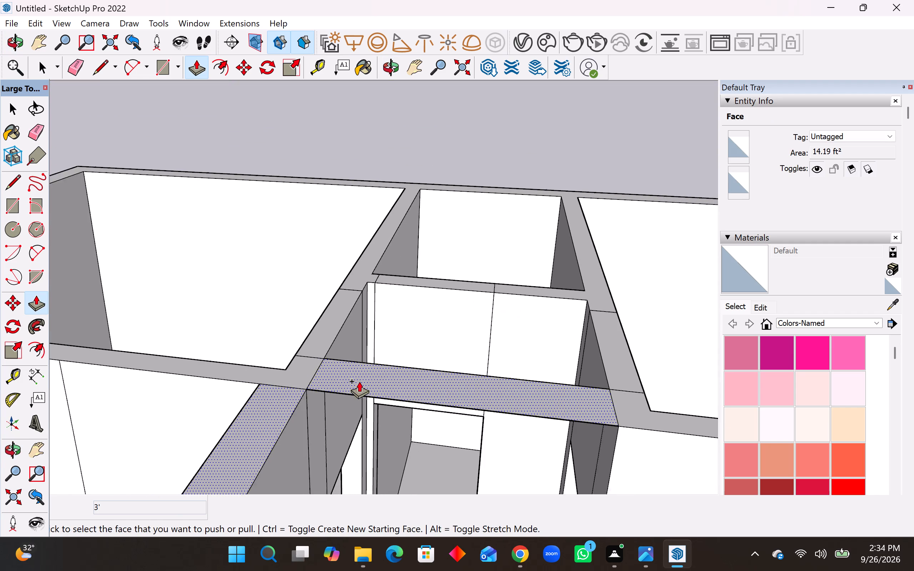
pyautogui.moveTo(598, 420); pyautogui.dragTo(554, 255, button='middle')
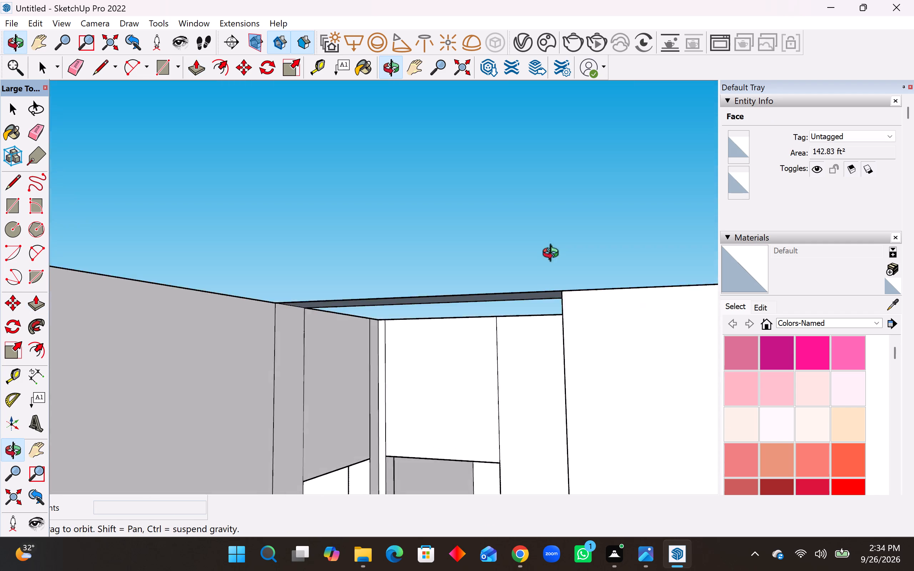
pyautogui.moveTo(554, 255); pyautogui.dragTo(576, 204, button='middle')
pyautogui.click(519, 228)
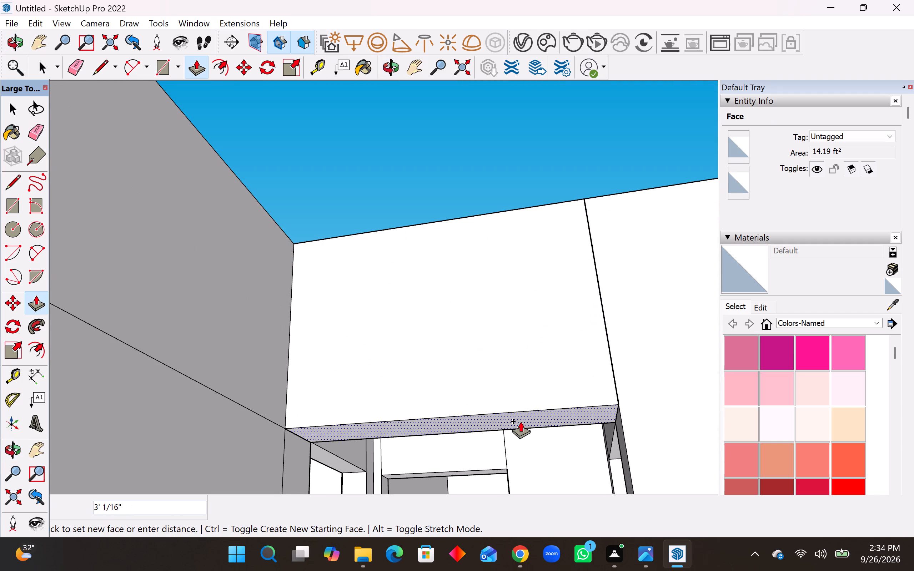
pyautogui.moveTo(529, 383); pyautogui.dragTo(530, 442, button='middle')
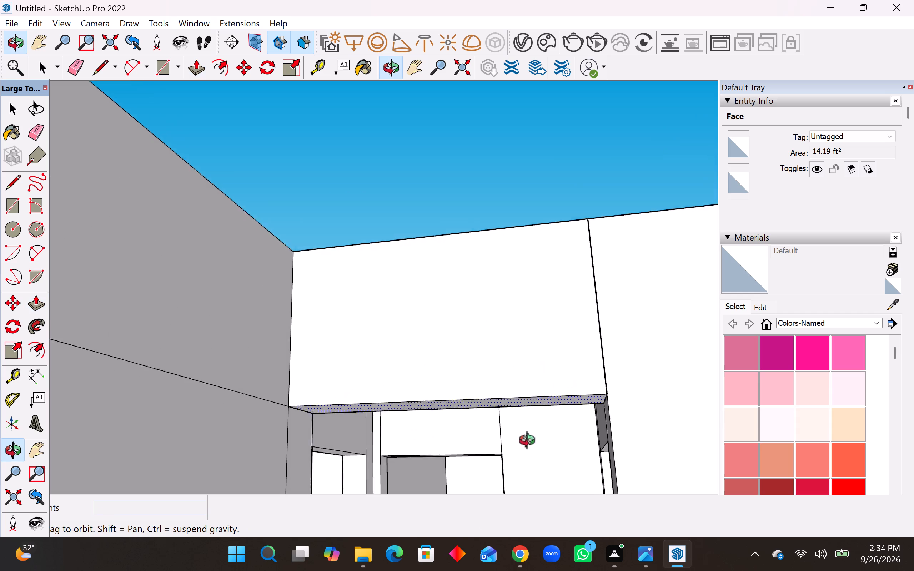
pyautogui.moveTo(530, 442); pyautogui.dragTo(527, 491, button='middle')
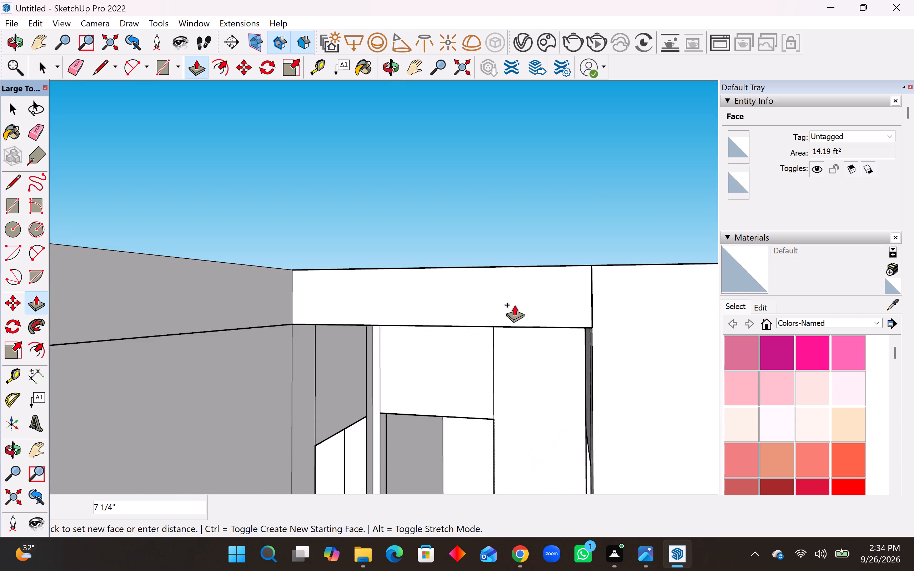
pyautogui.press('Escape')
# Draw a 4'6" by 1' rectangle over the bridge at the small hallway's entrance at wall-top level.
pyautogui.moveTo(476, 273); pyautogui.dragTo(492, 391, button='middle')
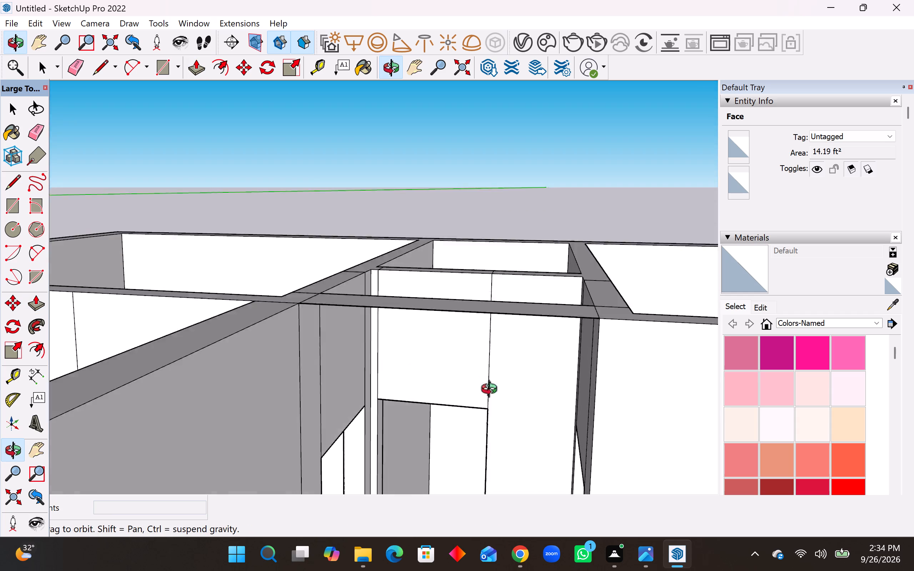
pyautogui.moveTo(492, 391); pyautogui.dragTo(509, 458, button='middle')
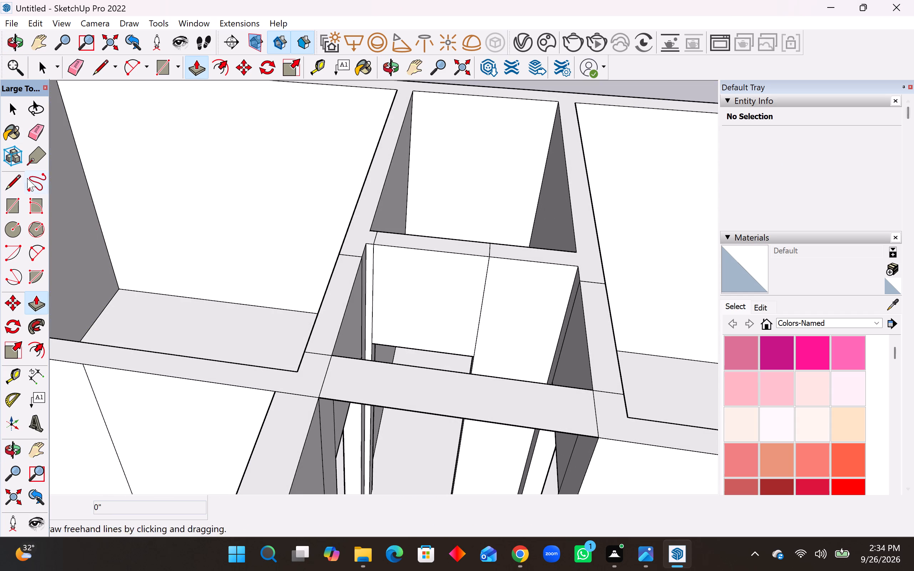
pyautogui.click(4, 210)
pyautogui.click(317, 394)
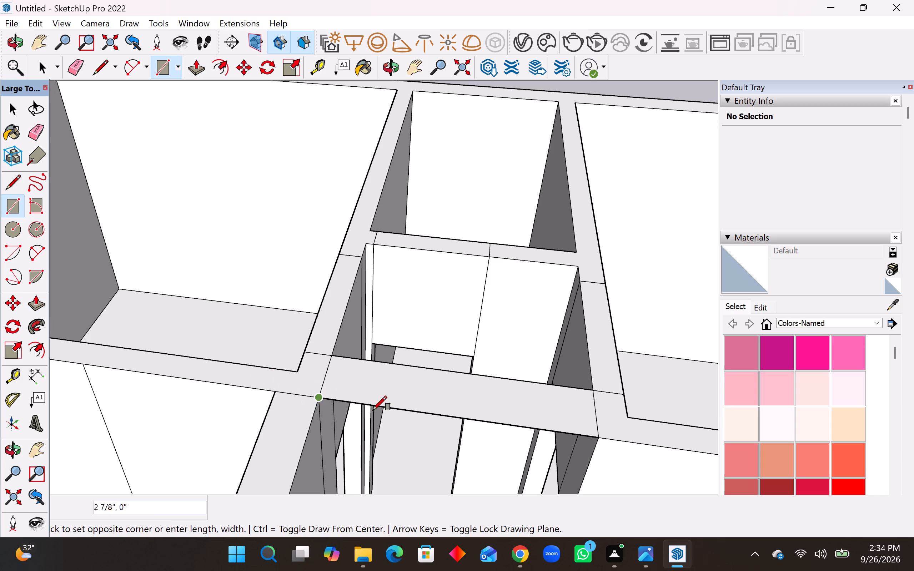
pyautogui.click(596, 392)
pyautogui.scroll(-10, 482, 374)
pyautogui.press('space')
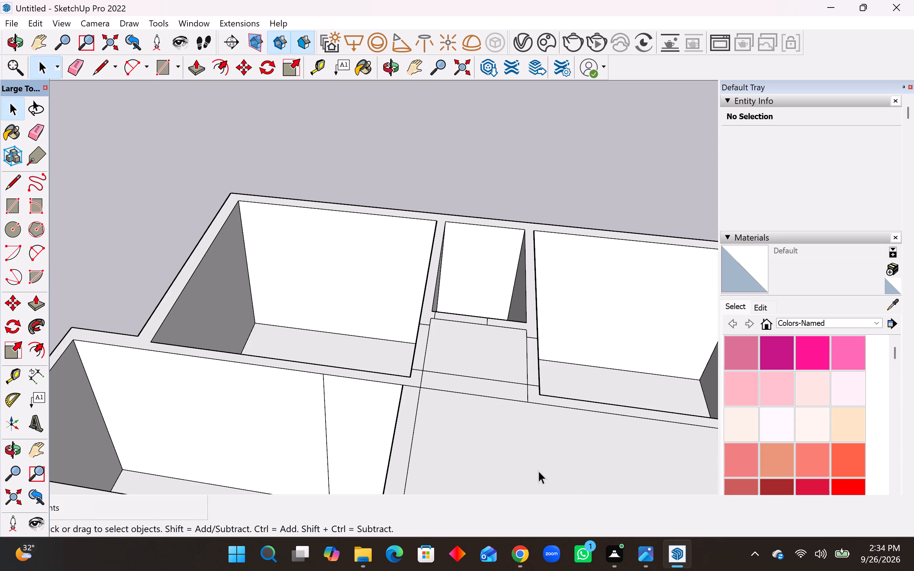
# Delete the horizontal faces covering the large room and the small hallway at wall-top level.
pyautogui.click(538, 471)
pyautogui.press('Delete')
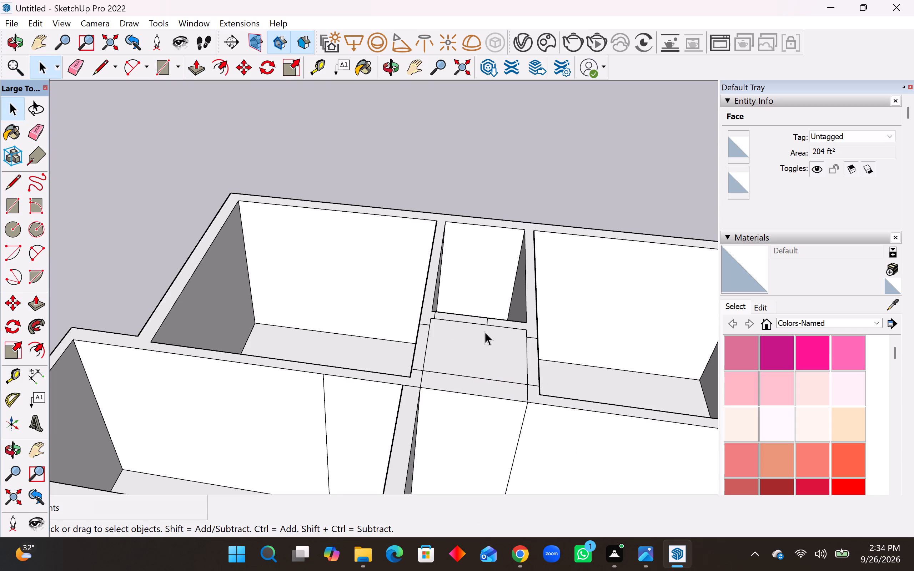
pyautogui.click(482, 364)
pyautogui.press('Delete')
# Delete the two vertical faces closing off the small hallway's entrance, one on each side of the wall thickness.
pyautogui.moveTo(539, 395); pyautogui.dragTo(524, 269, button='middle')
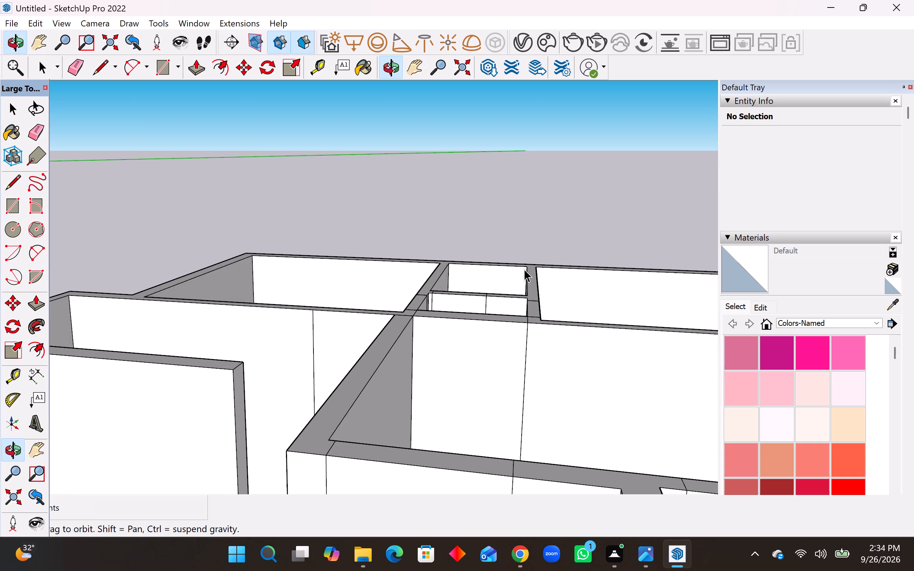
pyautogui.moveTo(513, 389); pyautogui.dragTo(541, 525, button='middle')
pyautogui.click(462, 431)
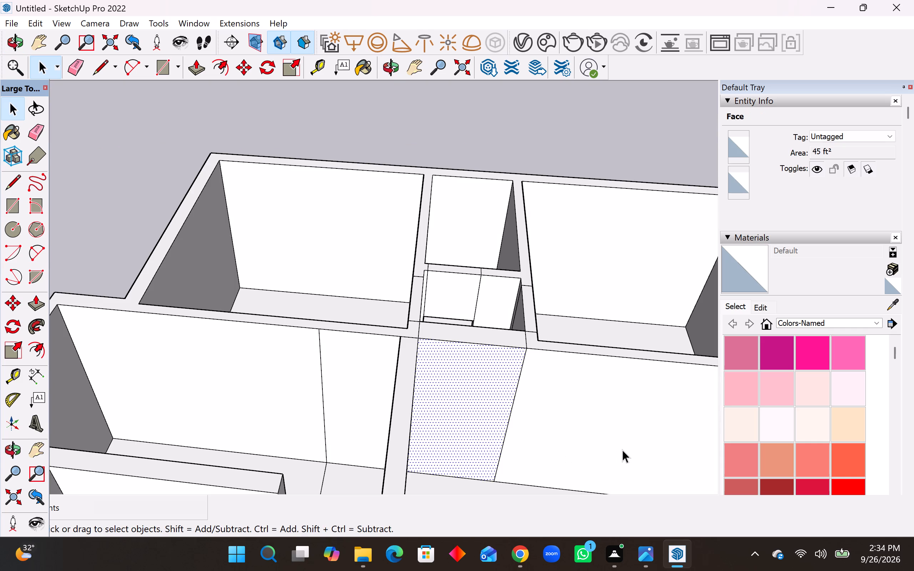
pyautogui.press('Delete')
pyautogui.moveTo(525, 381); pyautogui.dragTo(496, 284, button='middle')
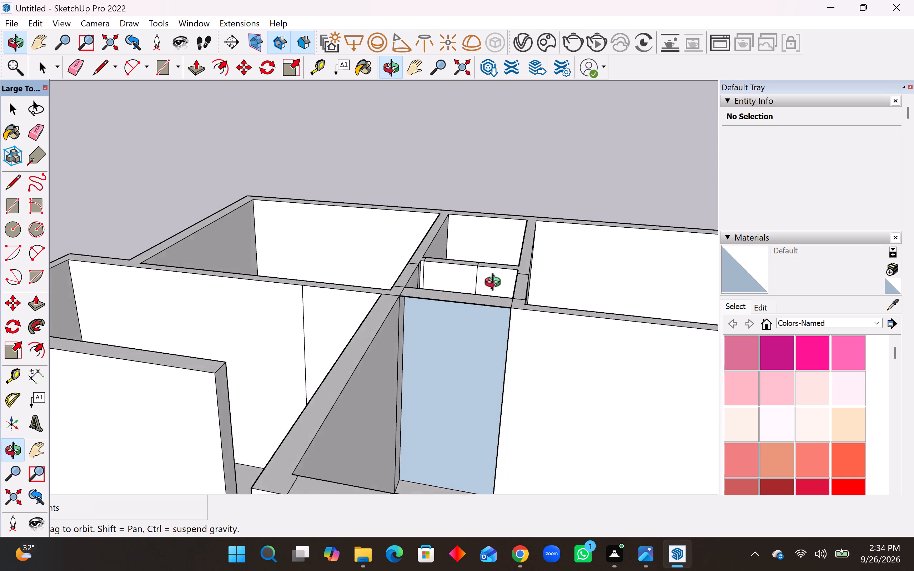
pyautogui.moveTo(496, 284); pyautogui.dragTo(528, 431, button='middle')
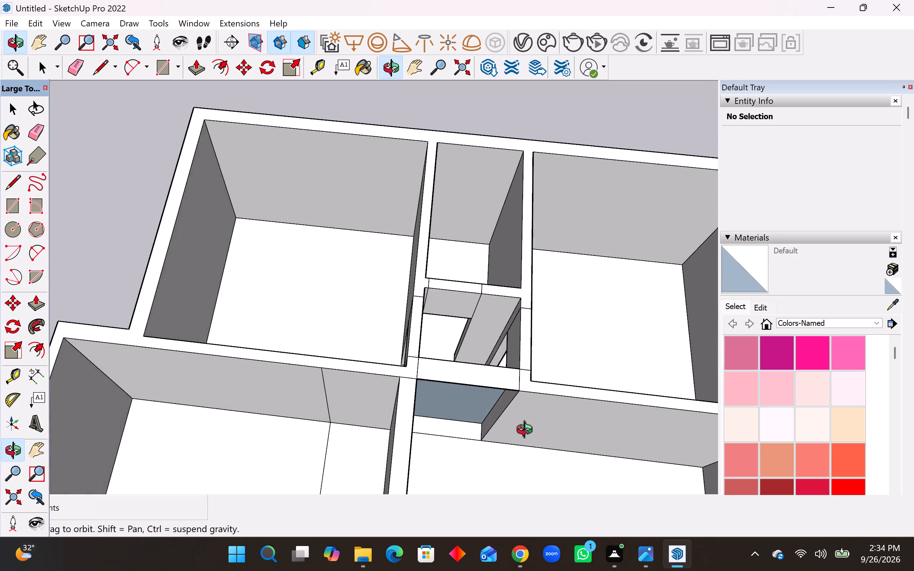
pyautogui.moveTo(528, 431); pyautogui.dragTo(536, 398, button='middle')
pyautogui.moveTo(545, 364); pyautogui.dragTo(496, 230, button='middle')
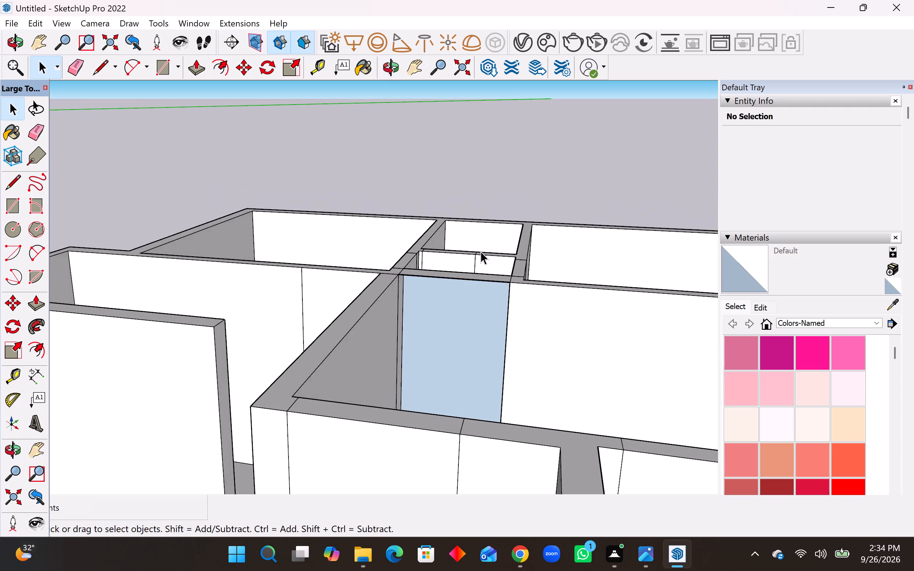
pyautogui.scroll(8, 480, 251)
pyautogui.moveTo(457, 327); pyautogui.dragTo(531, 246, button='middle')
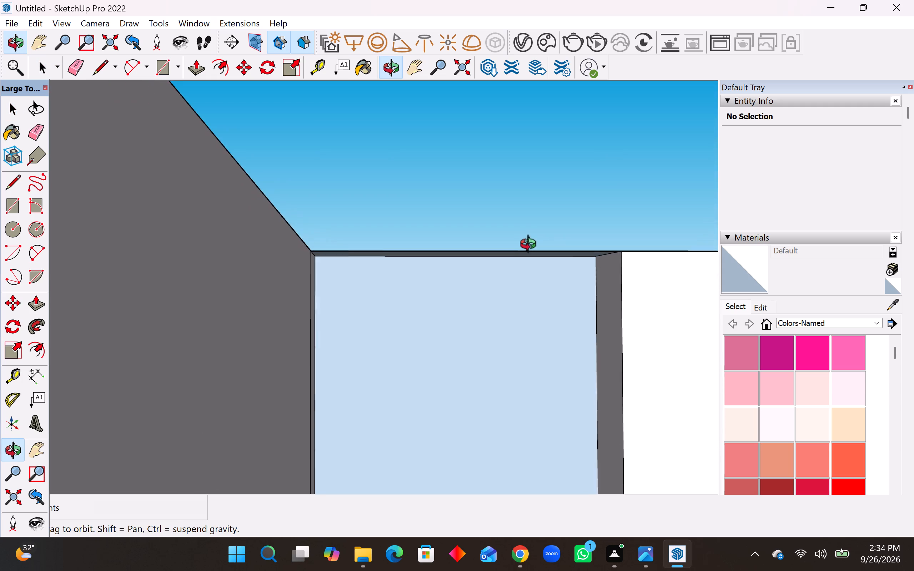
pyautogui.moveTo(531, 246); pyautogui.dragTo(504, 220, button='middle')
pyautogui.click(473, 322)
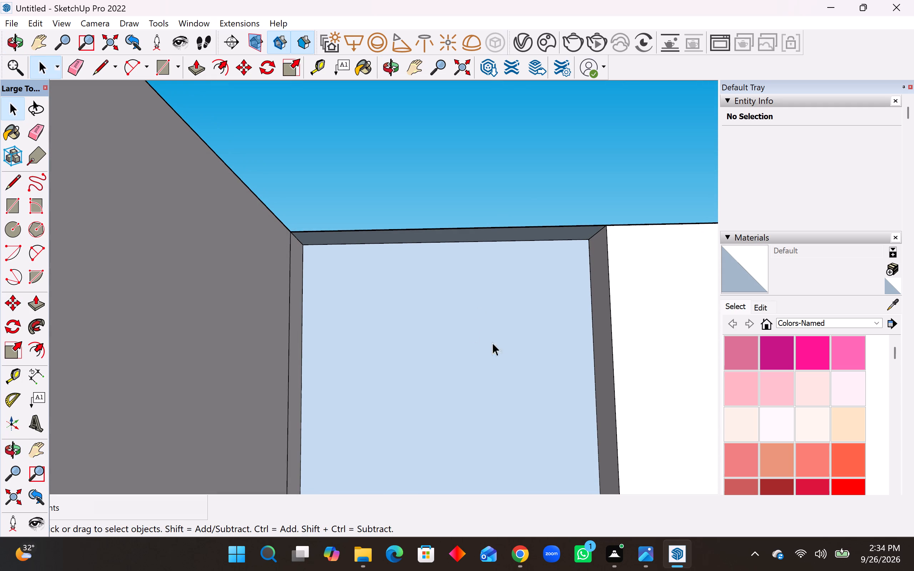
pyautogui.press('Delete')
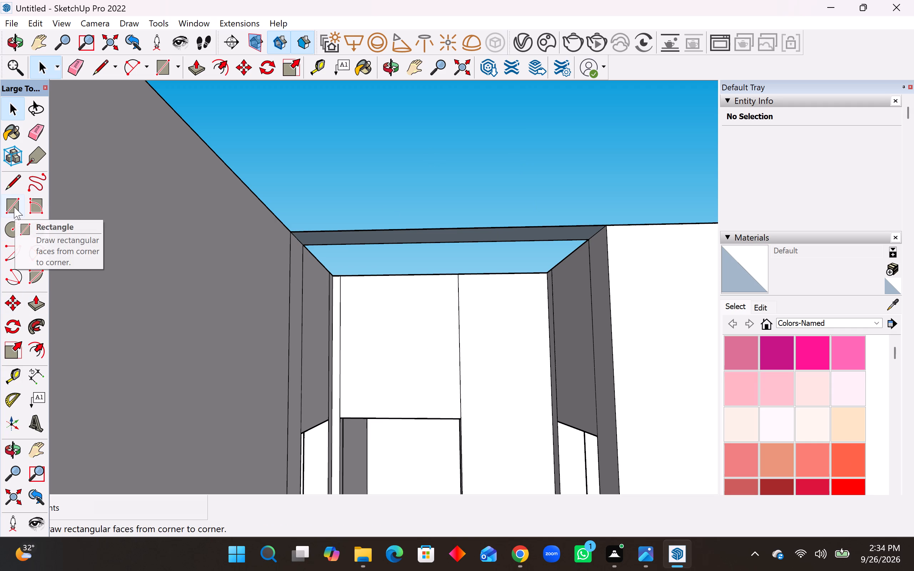
# Push/Pull the underside of the bridge over the small hallway's entrance downward to form its lintel.
pyautogui.click(38, 303)
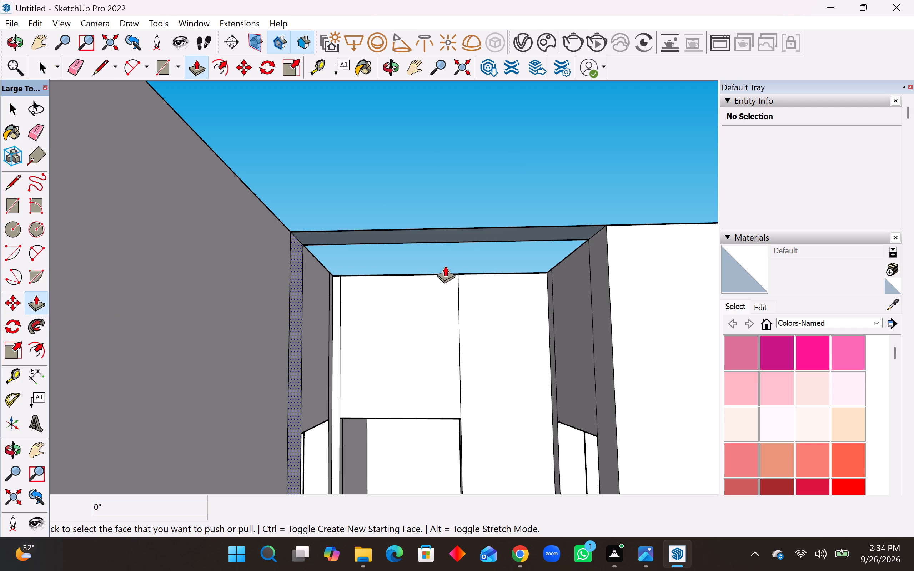
pyautogui.click(460, 239)
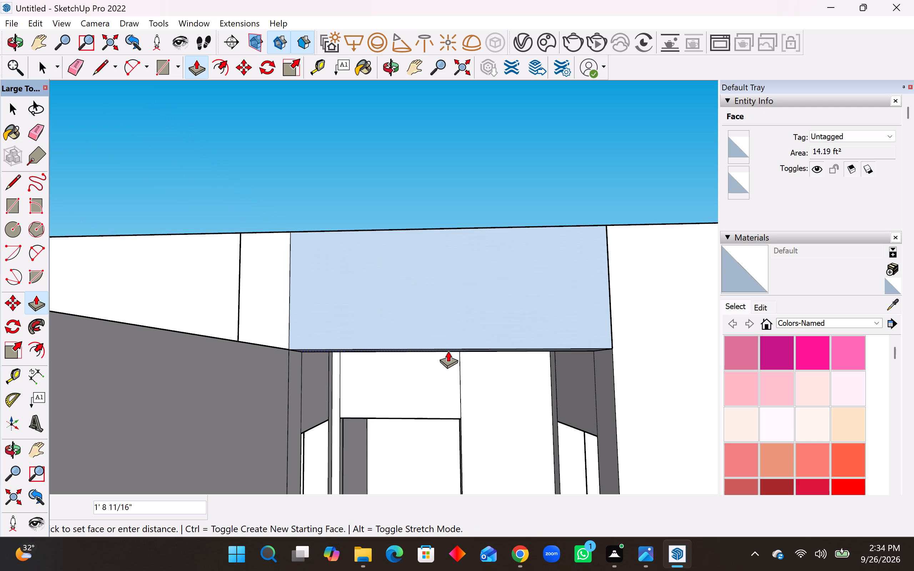
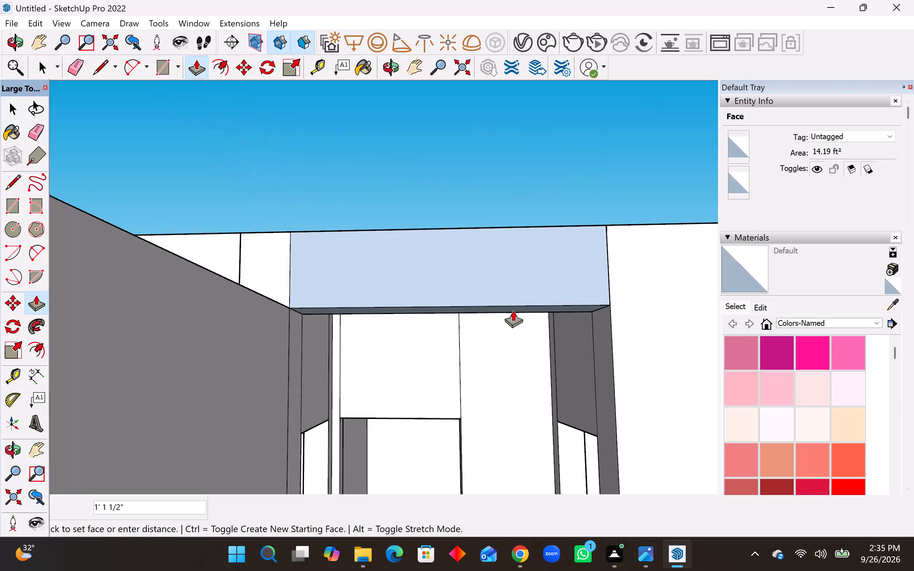
# Set the Push/Pull depth of the lintel over the small hallway's entrance to 3'.
pyautogui.moveTo(512, 312); pyautogui.dragTo(502, 441, button='middle')
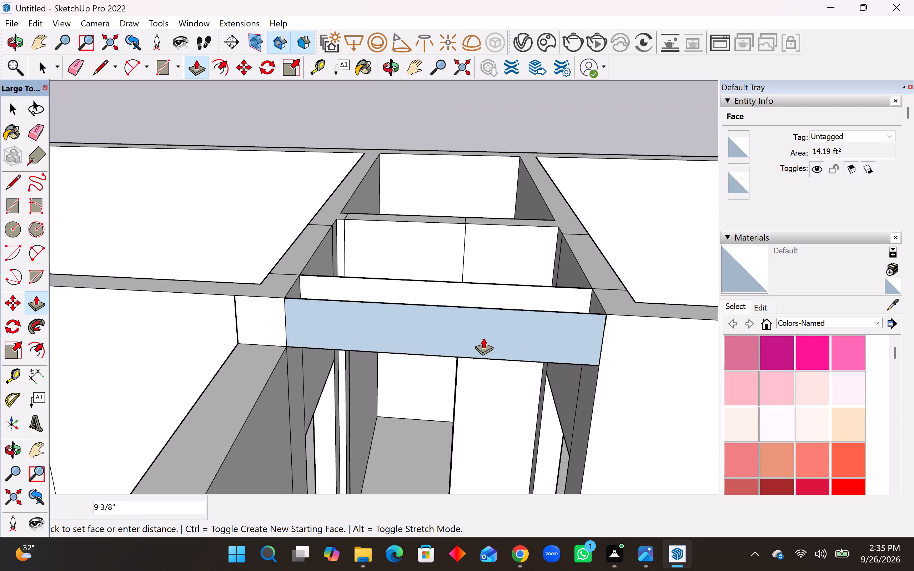
pyautogui.moveTo(473, 410); pyautogui.dragTo(445, 356, button='middle')
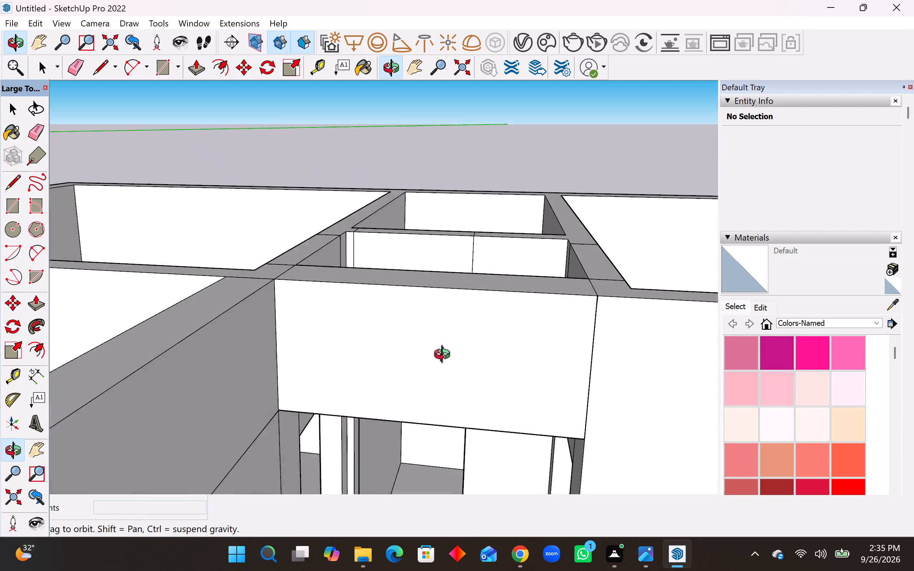
pyautogui.moveTo(445, 356); pyautogui.dragTo(460, 304, button='middle')
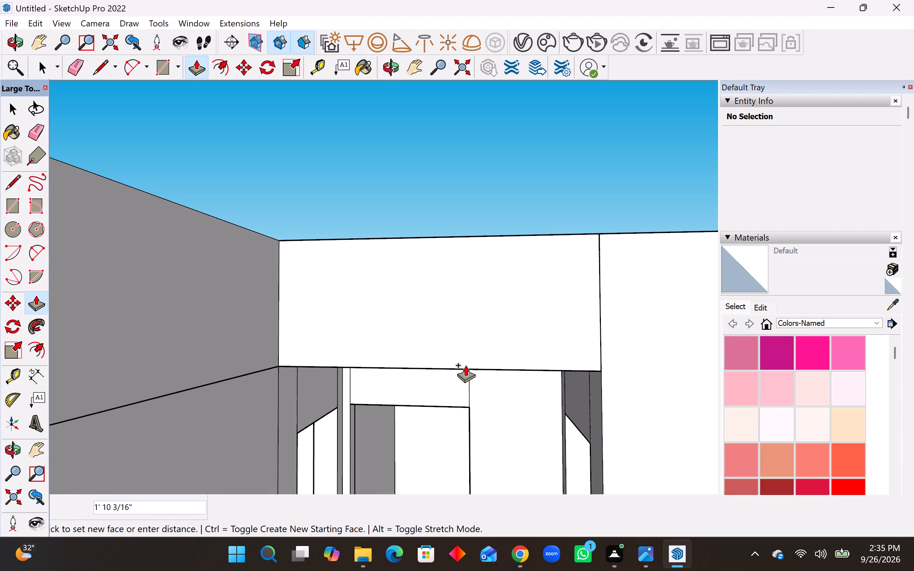
pyautogui.write("3'")
pyautogui.press('Return')
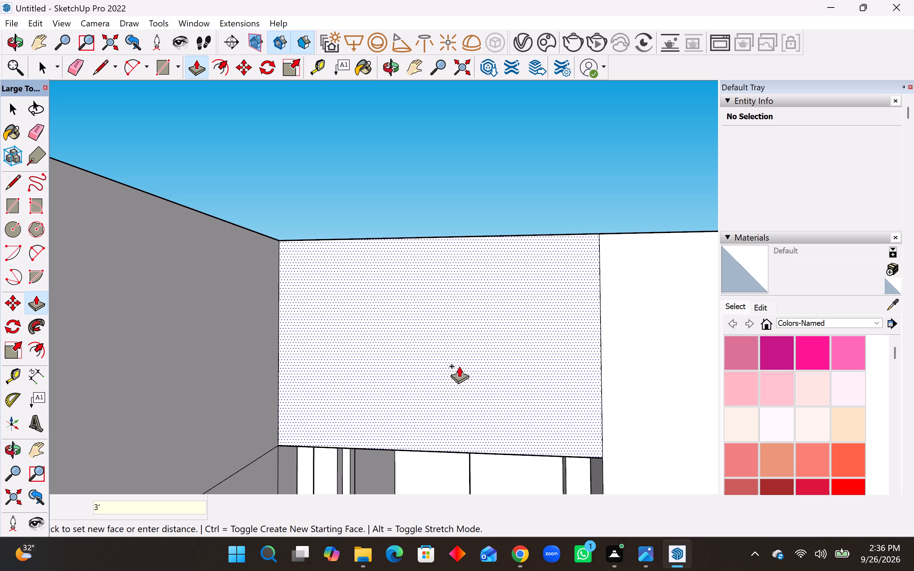
# Erase the long horizontal seam line on both faces of the partition that meets the small hallway's entrance.
pyautogui.scroll(-5, 446, 381)
pyautogui.scroll(-20, 441, 381)
pyautogui.scroll(-5, 441, 381)
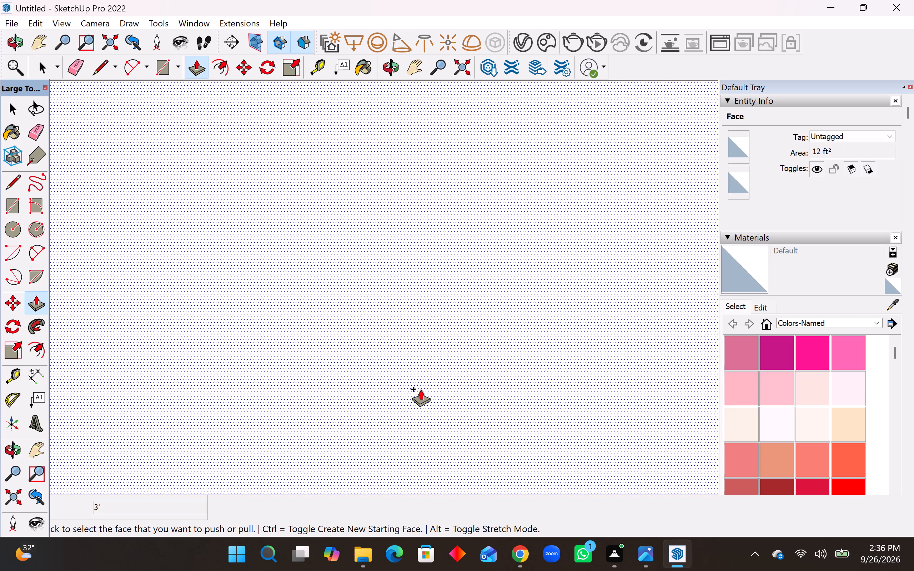
pyautogui.scroll(-7, 421, 389)
pyautogui.press('space')
pyautogui.scroll(-20, 418, 382)
pyautogui.scroll(-13, 418, 382)
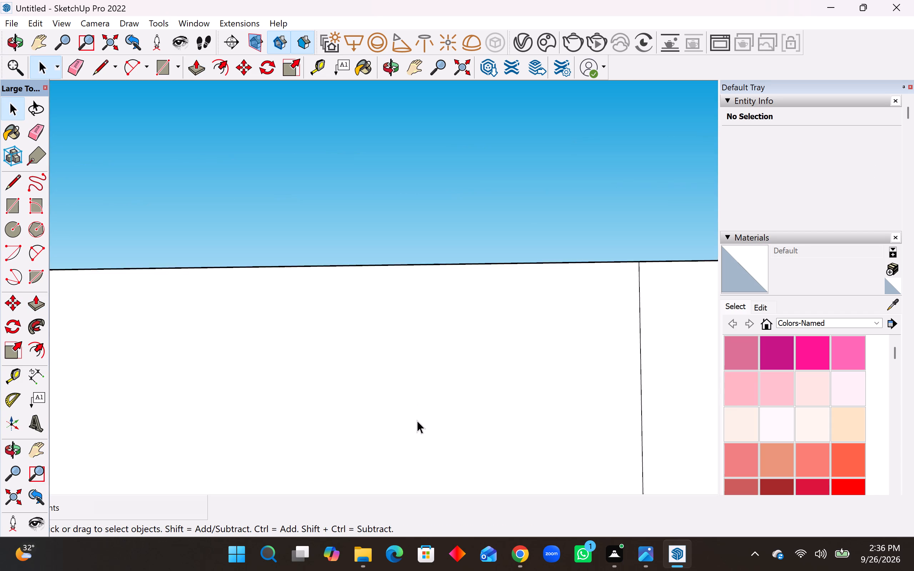
pyautogui.scroll(-11, 417, 420)
pyautogui.moveTo(459, 369); pyautogui.dragTo(289, 428, button='middle')
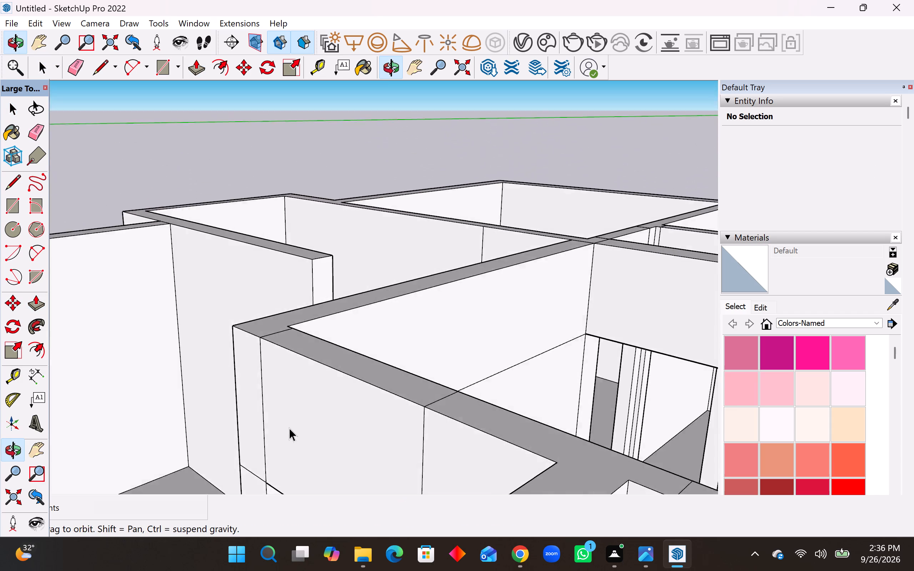
pyautogui.moveTo(289, 428); pyautogui.dragTo(289, 430, button='middle')
pyautogui.moveTo(537, 380); pyautogui.dragTo(443, 395, button='middle')
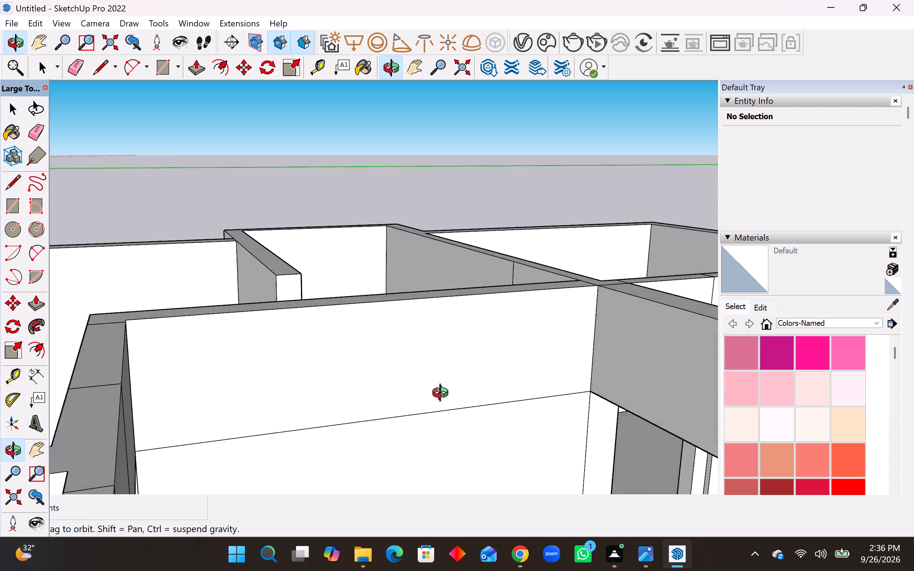
pyautogui.moveTo(443, 395); pyautogui.dragTo(420, 388, button='middle')
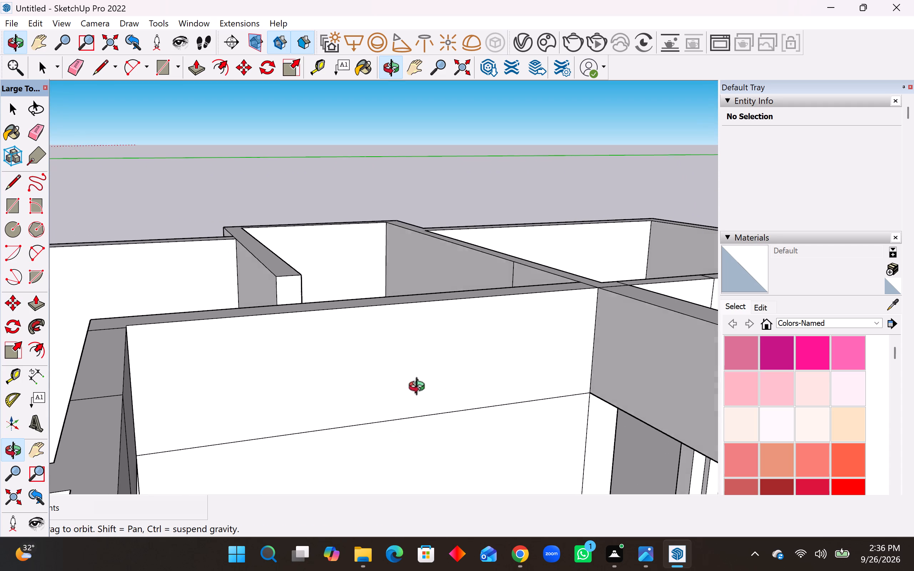
pyautogui.moveTo(420, 388); pyautogui.dragTo(421, 389, button='middle')
pyautogui.click(38, 121)
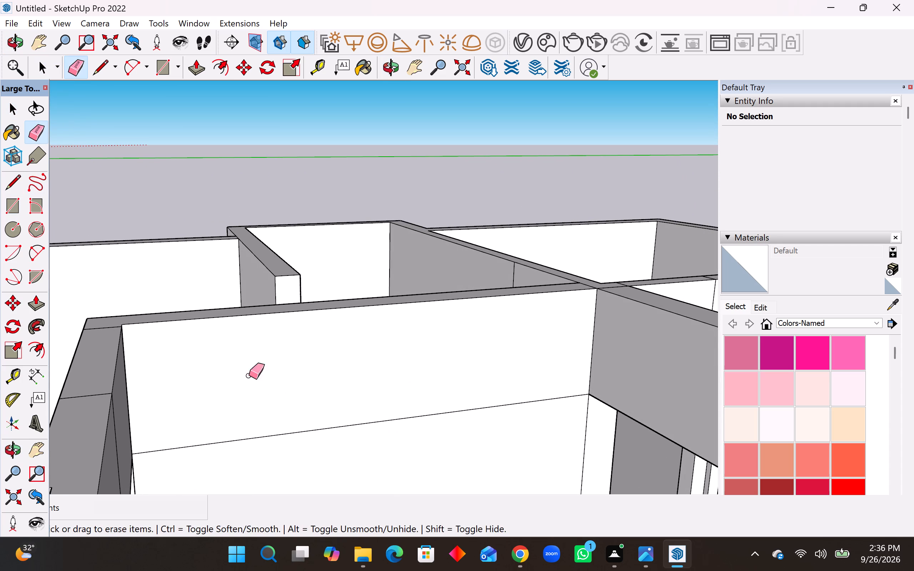
pyautogui.click(296, 433)
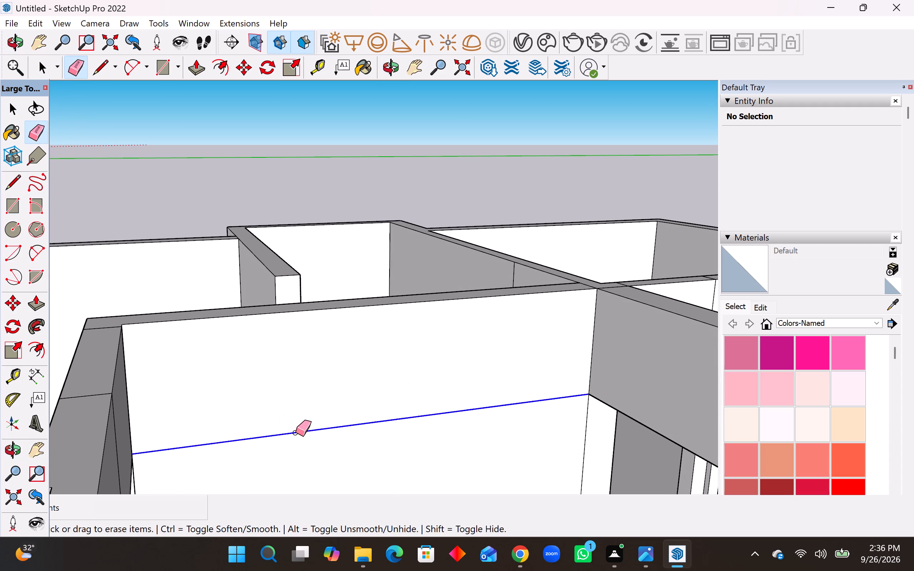
pyautogui.moveTo(357, 437); pyautogui.dragTo(703, 512, button='middle')
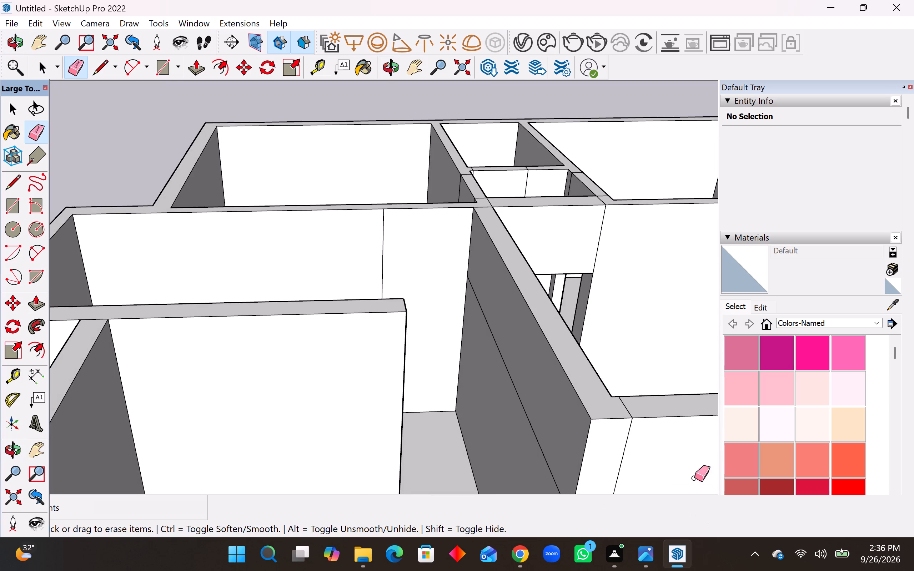
pyautogui.scroll(-8, 546, 363)
pyautogui.click(534, 384)
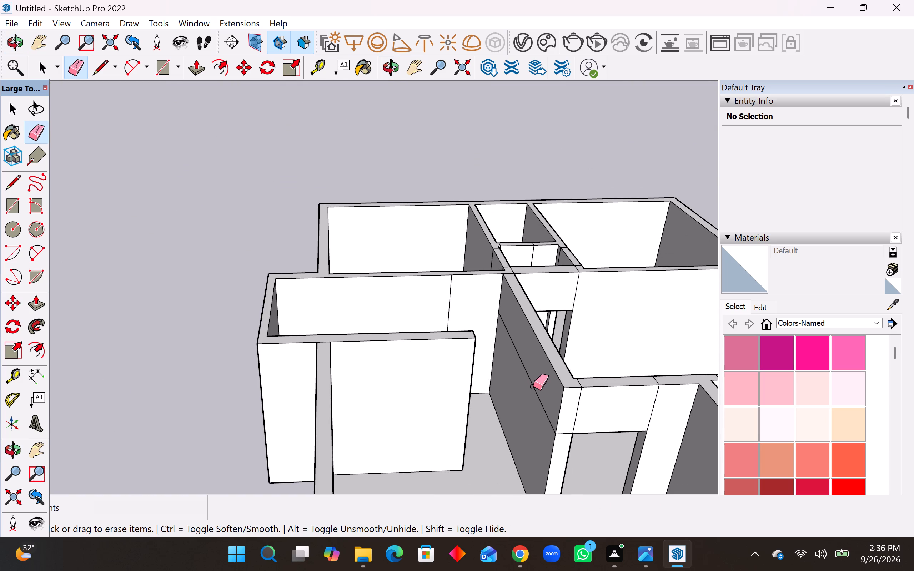
pyautogui.click(533, 386)
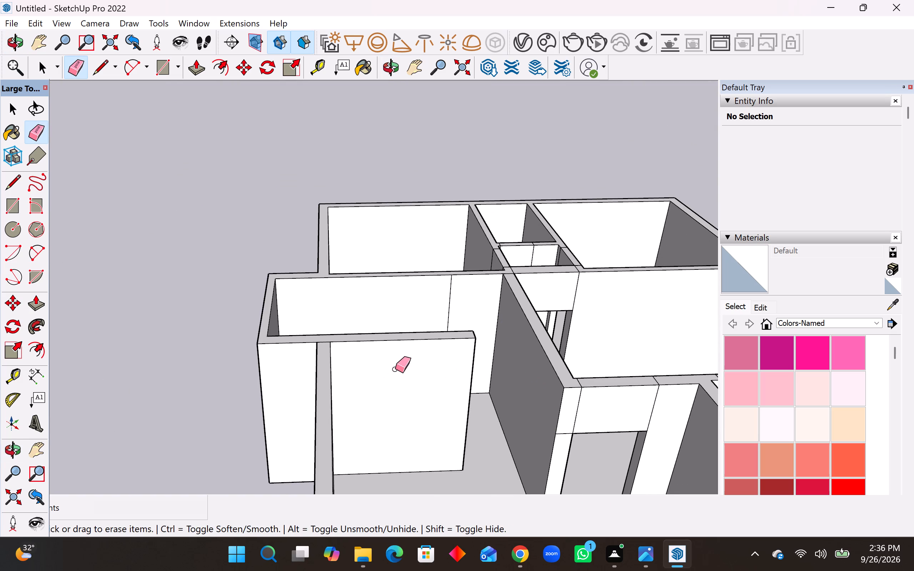
# Erase the short horizontal seam at the partition's end and the two vertical seams beside the adjoining doorway's lintel.
pyautogui.moveTo(351, 377); pyautogui.dragTo(308, 506, button='middle')
pyautogui.scroll(9, 377, 407)
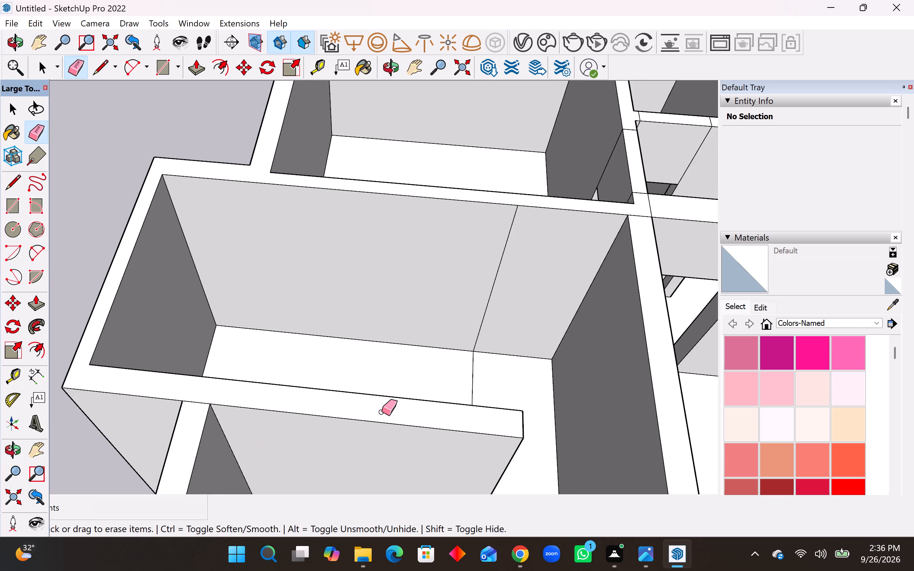
pyautogui.scroll(-9, 382, 413)
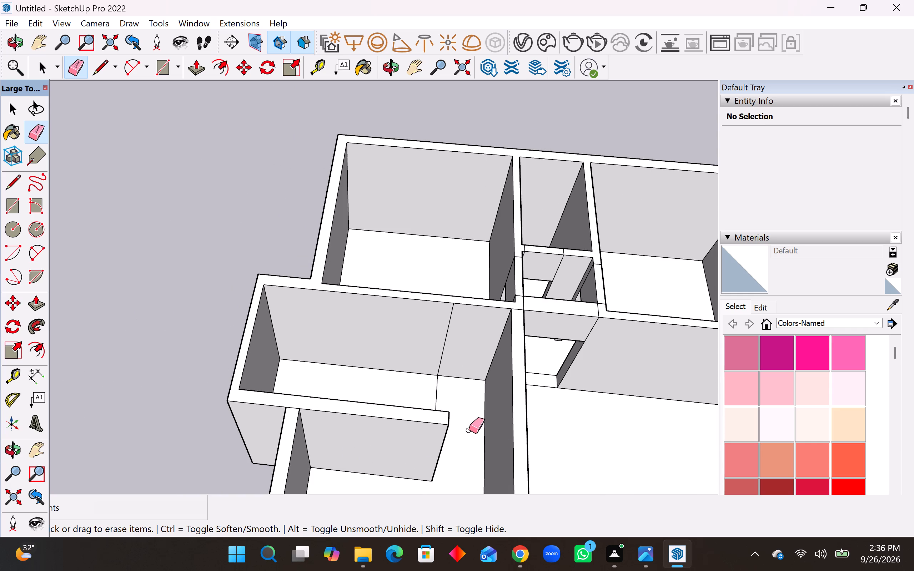
pyautogui.scroll(-4, 469, 430)
pyautogui.moveTo(472, 466); pyautogui.dragTo(498, 371, button='middle')
pyautogui.scroll(-5, 393, 421)
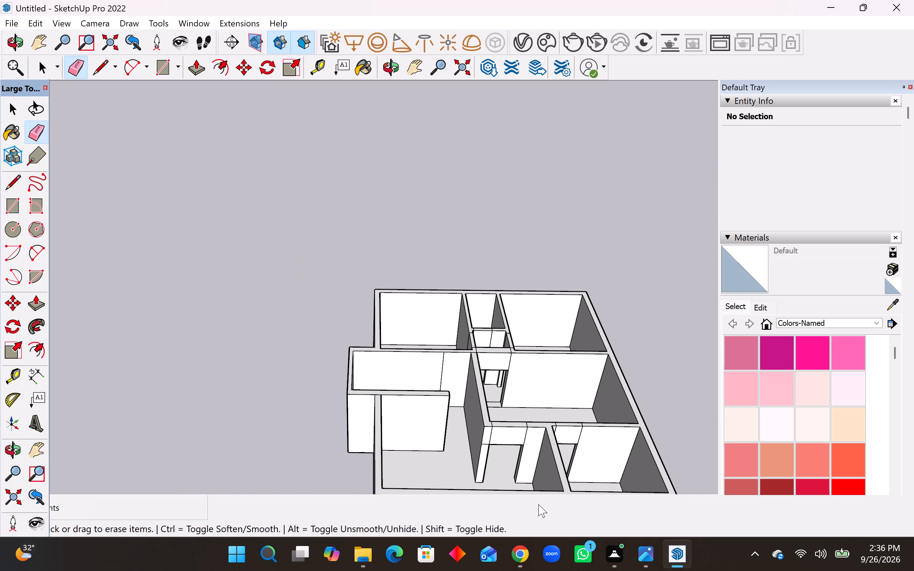
pyautogui.scroll(9, 547, 494)
pyautogui.scroll(3, 460, 422)
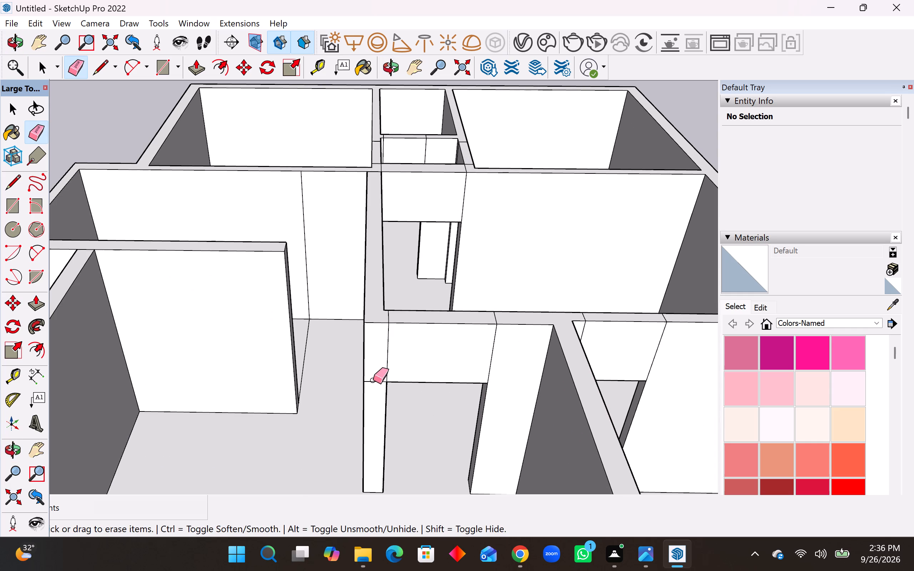
pyautogui.click(373, 380)
pyautogui.click(376, 378)
pyautogui.click(375, 380)
pyautogui.moveTo(385, 367); pyautogui.dragTo(499, 367)
# Erase the two vertical seams beside the lintel of the neighbouring doorway in the same wall.
pyautogui.moveTo(498, 364); pyautogui.dragTo(499, 400, button='middle')
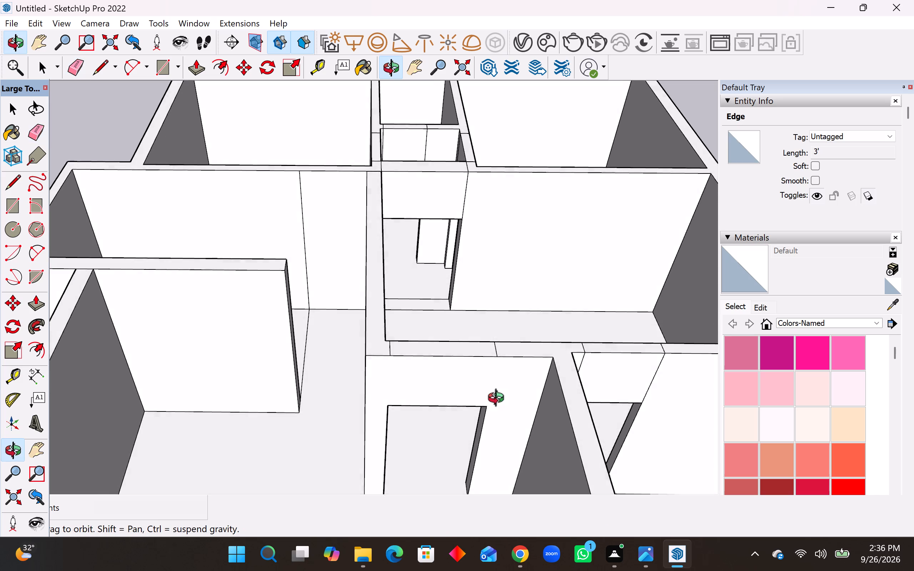
pyautogui.moveTo(499, 400); pyautogui.dragTo(424, 371, button='middle')
pyautogui.moveTo(510, 390); pyautogui.dragTo(586, 414)
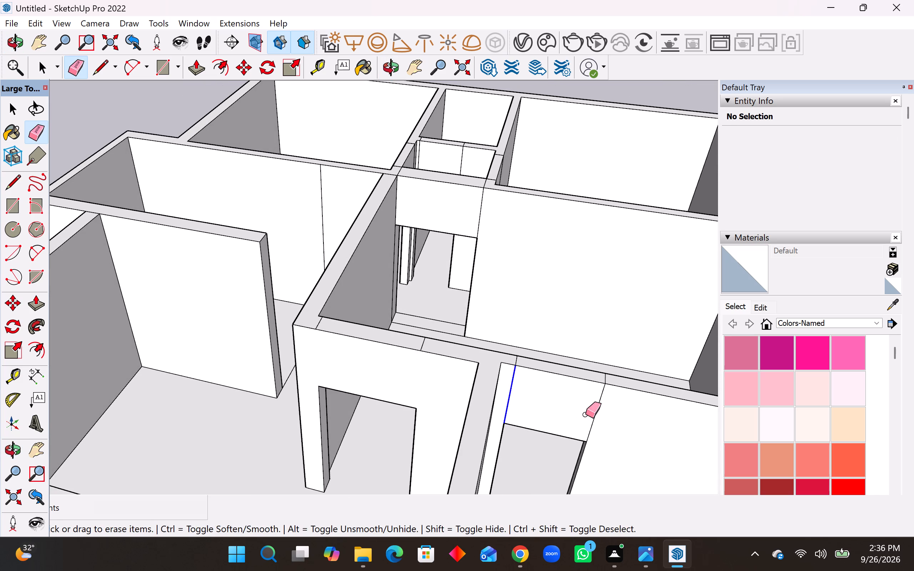
pyautogui.moveTo(586, 414); pyautogui.dragTo(602, 415)
# Erase the four short seams crossing the top of the wall above the two neighbouring doorways.
pyautogui.moveTo(616, 391); pyautogui.dragTo(622, 455, button='middle')
pyautogui.scroll(2, 611, 482)
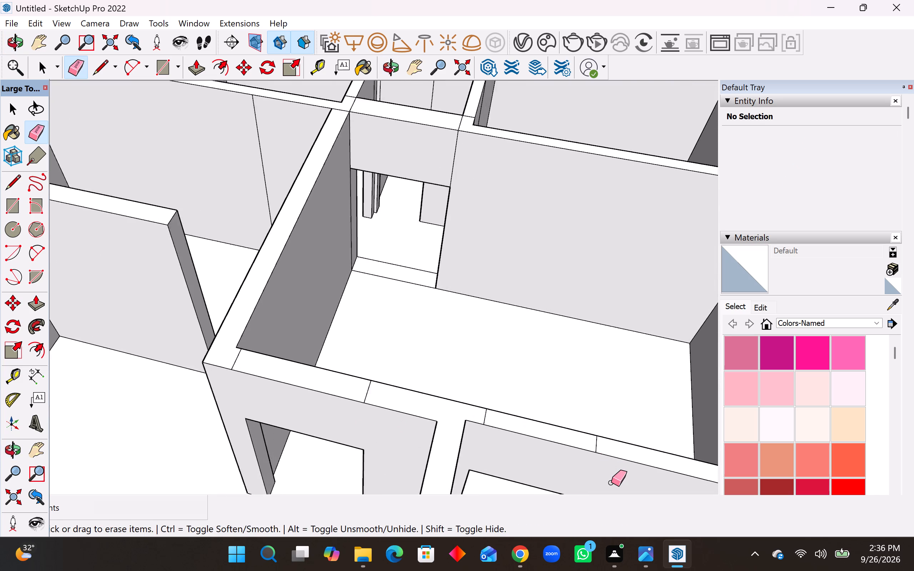
pyautogui.scroll(3, 611, 482)
pyautogui.scroll(3, 558, 460)
pyautogui.moveTo(421, 384); pyautogui.dragTo(428, 384)
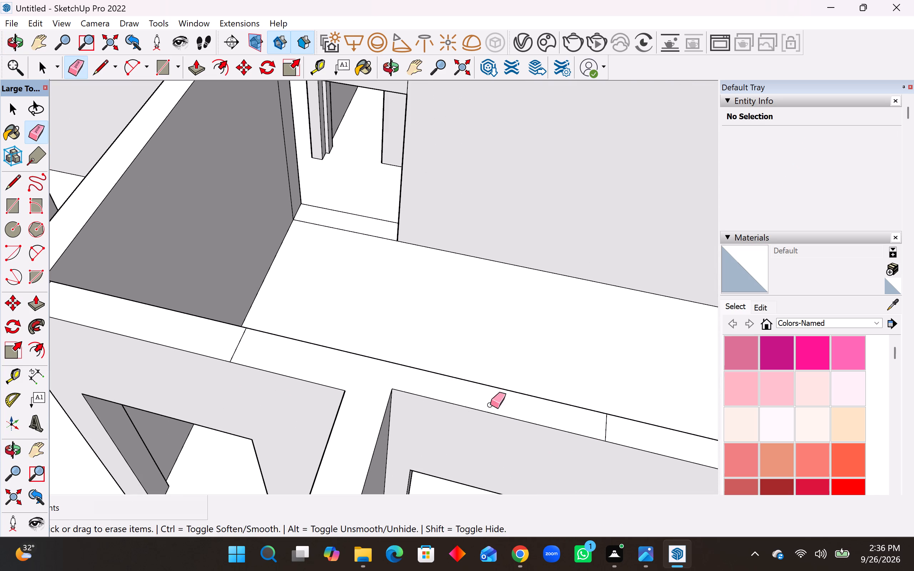
pyautogui.moveTo(605, 427); pyautogui.dragTo(612, 427)
pyautogui.scroll(-4, 622, 434)
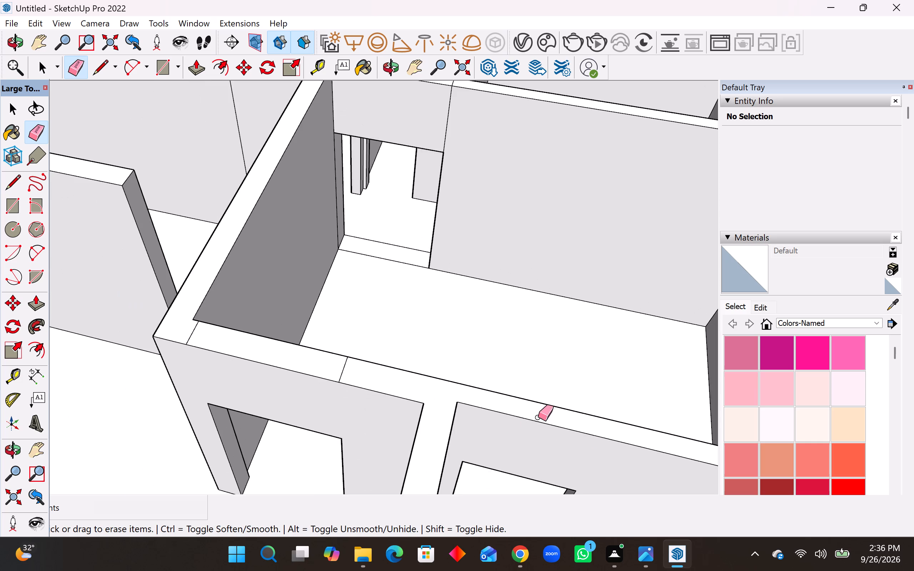
pyautogui.scroll(8, 174, 338)
pyautogui.moveTo(192, 329); pyautogui.dragTo(219, 337)
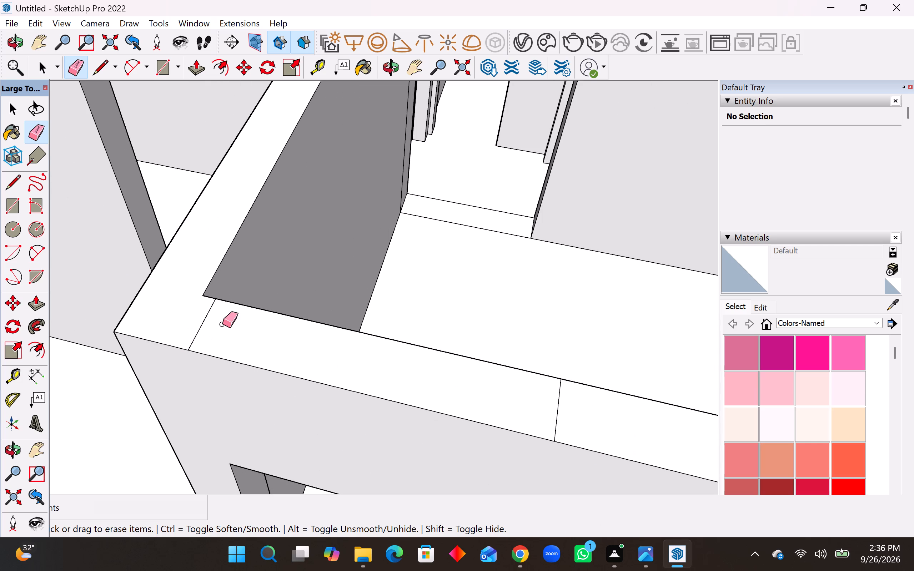
pyautogui.moveTo(193, 317); pyautogui.dragTo(213, 330)
pyautogui.moveTo(552, 407); pyautogui.dragTo(571, 415)
# Erase the vertical lintel seams and the short corner seam on the large-room face of the two-doorway wall.
pyautogui.scroll(-20, 432, 439)
pyautogui.scroll(-1, 432, 439)
pyautogui.moveTo(525, 473); pyautogui.dragTo(0, 426, button='middle')
pyautogui.scroll(3, 134, 342)
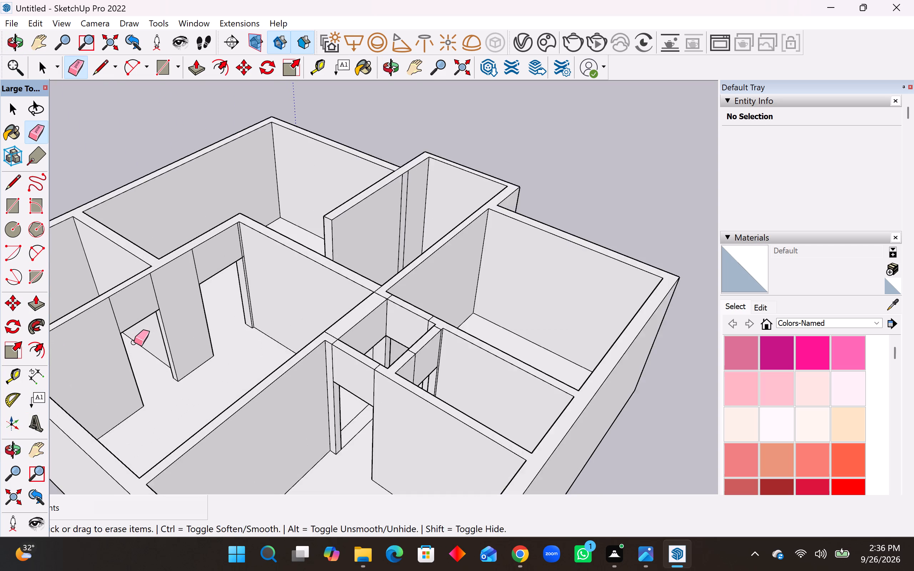
pyautogui.scroll(4, 134, 342)
pyautogui.moveTo(102, 302); pyautogui.dragTo(226, 236)
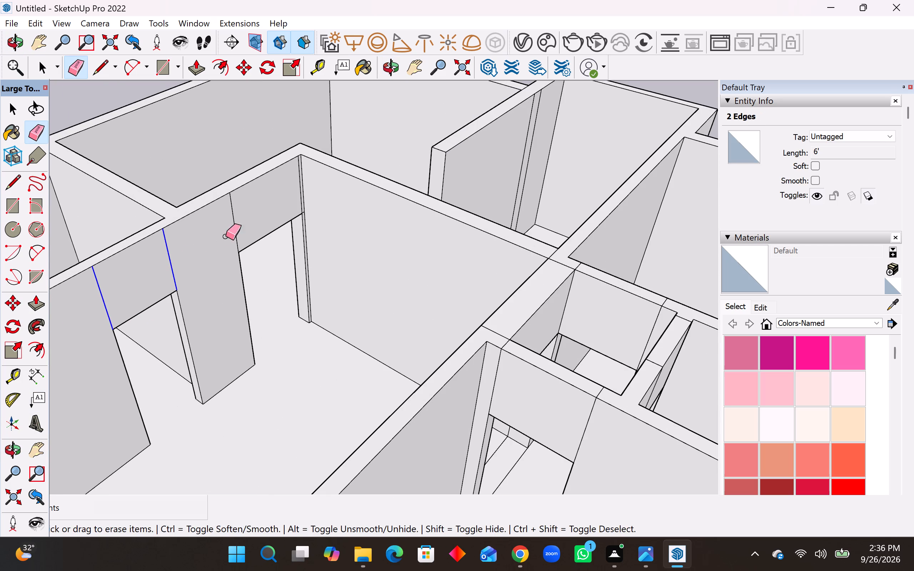
pyautogui.moveTo(226, 236); pyautogui.dragTo(300, 196)
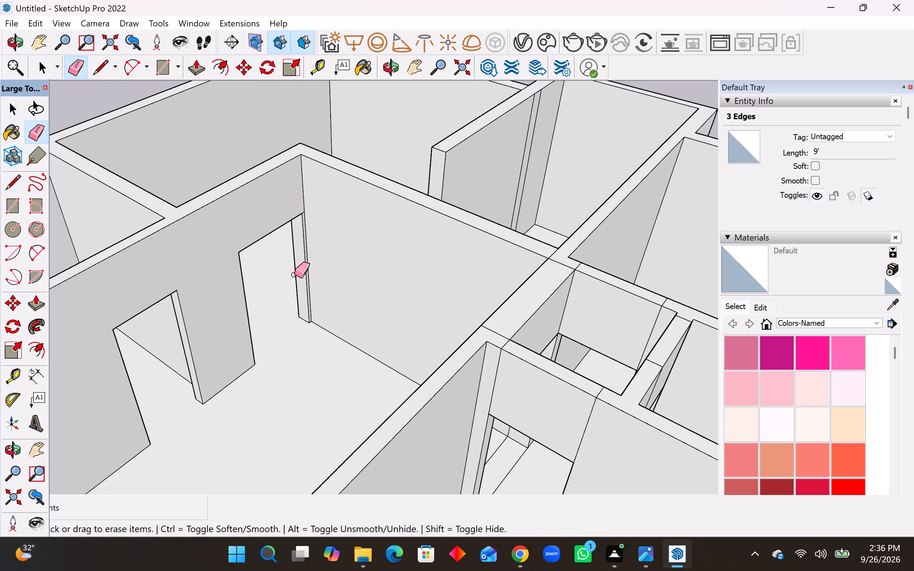
pyautogui.moveTo(295, 318); pyautogui.dragTo(117, 294, button='middle')
pyautogui.scroll(13, 338, 217)
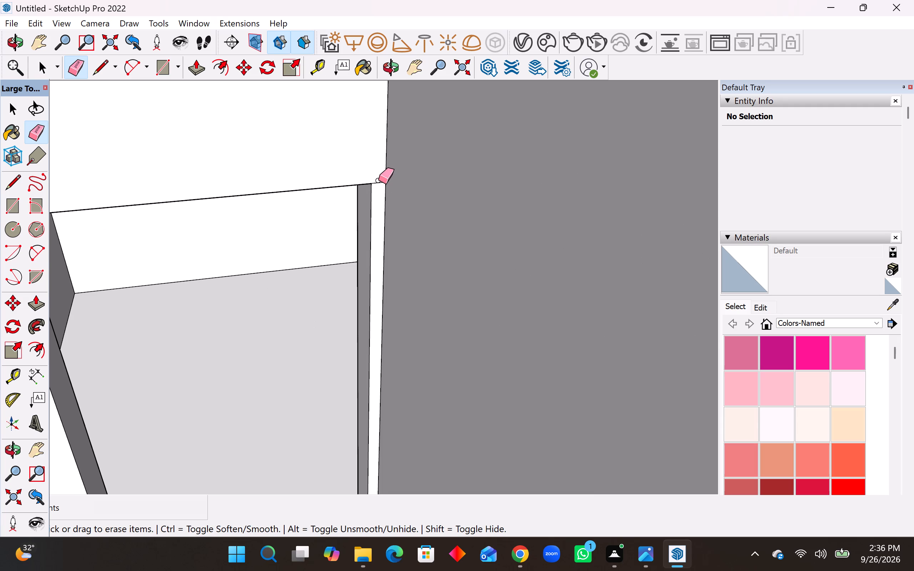
pyautogui.click(378, 180)
# Erase the two floor lines crossing the threshold of the small hallway's entrance.
pyautogui.scroll(-15, 367, 228)
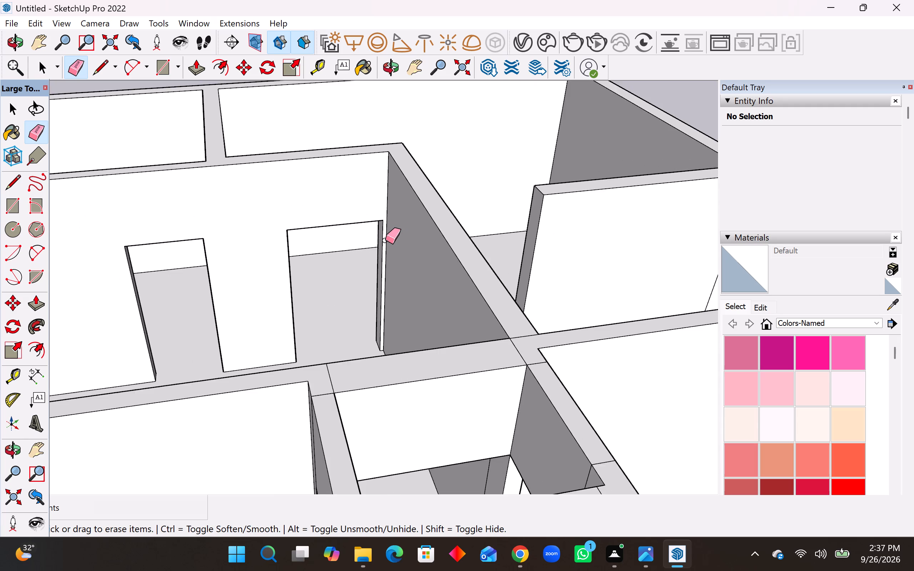
pyautogui.moveTo(377, 238); pyautogui.dragTo(651, 417, button='middle')
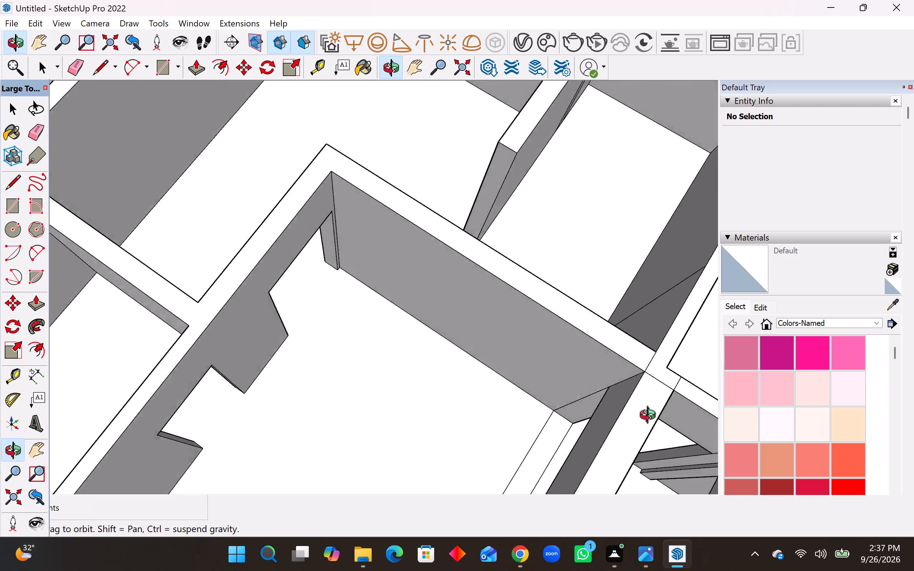
pyautogui.moveTo(651, 417); pyautogui.dragTo(796, 388, button='middle')
pyautogui.moveTo(493, 288); pyautogui.dragTo(578, 212, button='middle')
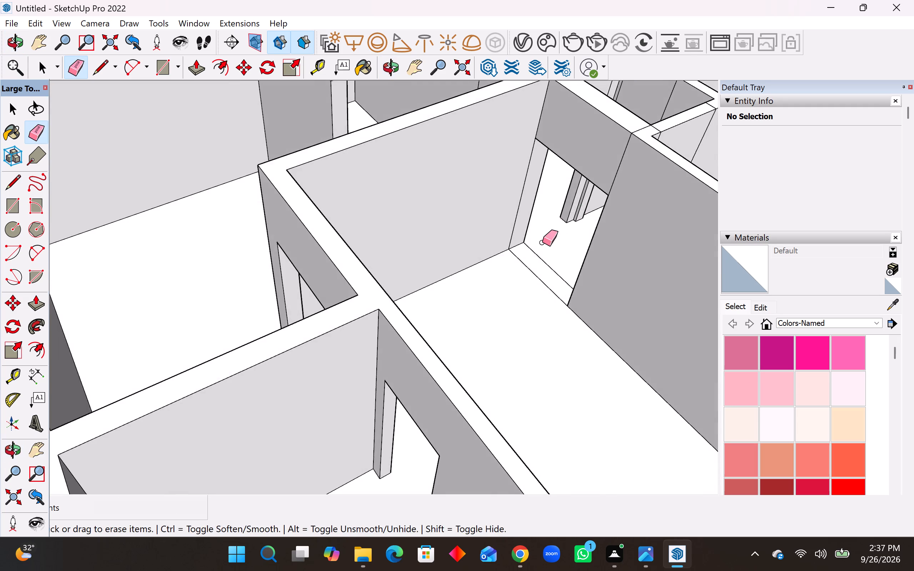
pyautogui.scroll(-10, 541, 246)
pyautogui.moveTo(571, 241); pyautogui.dragTo(626, 277, button='middle')
pyautogui.scroll(8, 550, 181)
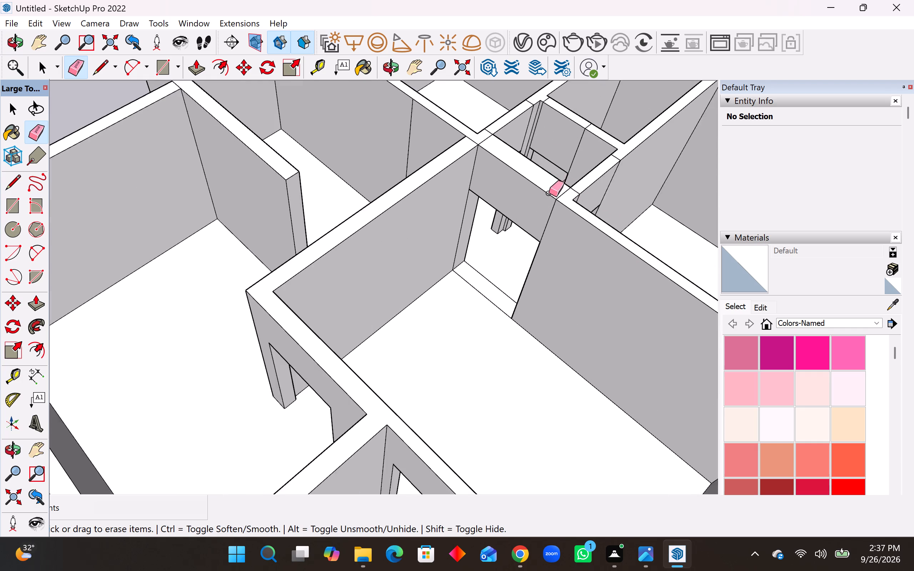
pyautogui.scroll(5, 549, 193)
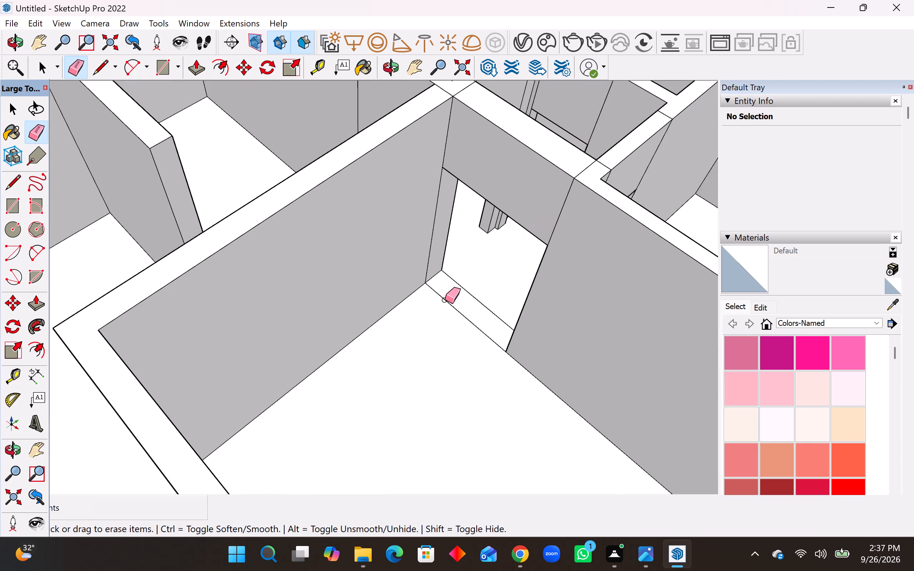
pyautogui.click(445, 300)
pyautogui.click(466, 290)
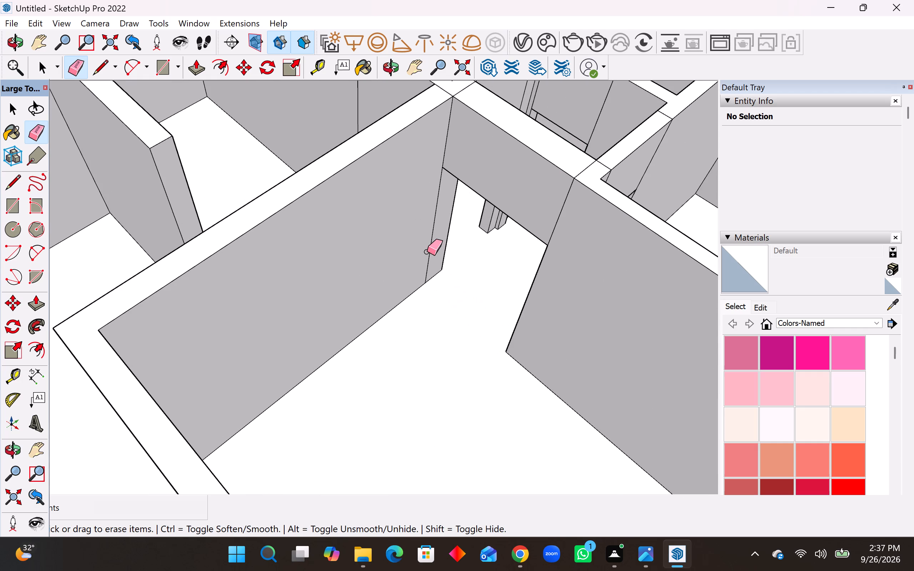
# Erase the vertical seams beside the corner doorway's lintel and the two short seams crossing the wall top above it.
pyautogui.click(431, 249)
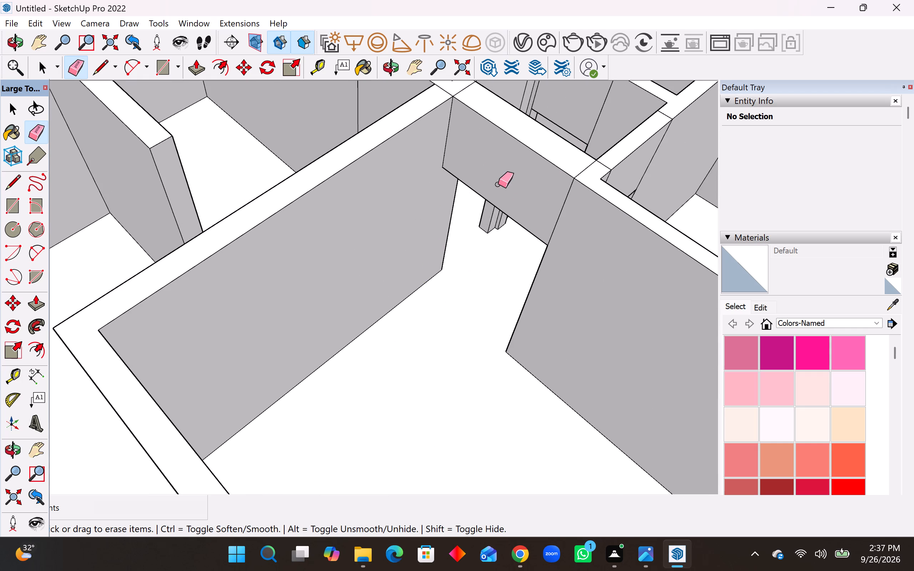
pyautogui.click(562, 213)
pyautogui.moveTo(559, 211); pyautogui.dragTo(562, 214)
pyautogui.scroll(-5, 453, 302)
pyautogui.scroll(5, 480, 193)
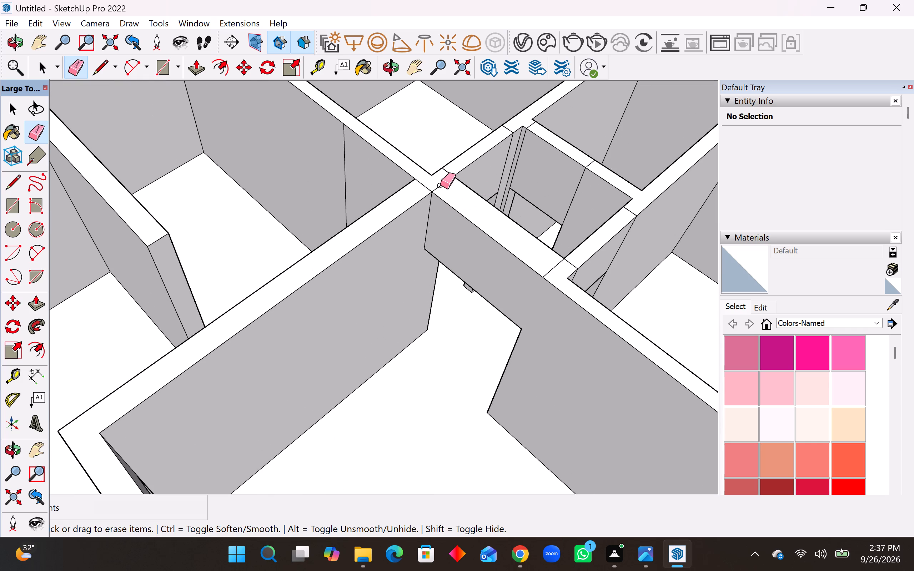
pyautogui.click(440, 185)
pyautogui.moveTo(548, 268); pyautogui.dragTo(550, 272)
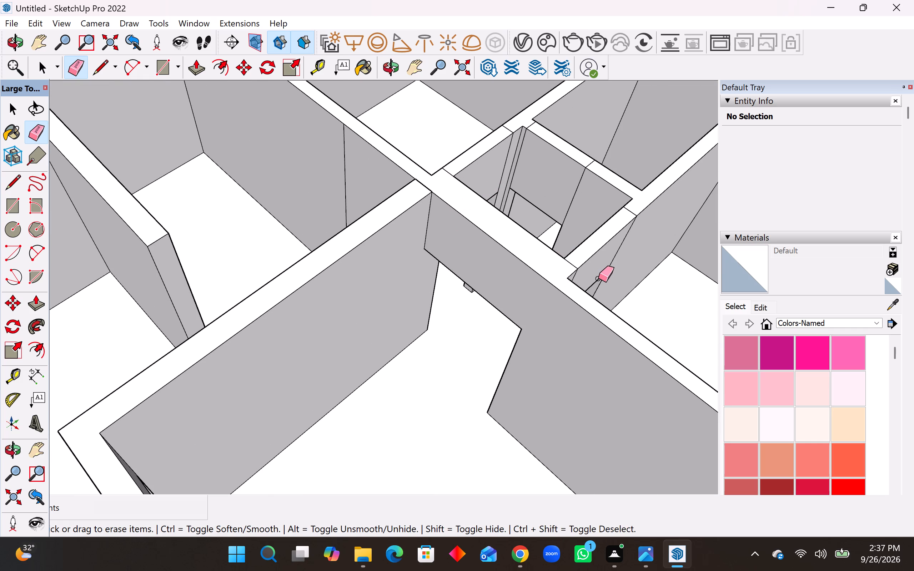
# Erase the two vertical lintel seams on the bedroom face of the doorway leading into the small hallway.
pyautogui.moveTo(586, 284); pyautogui.dragTo(378, 260, button='middle')
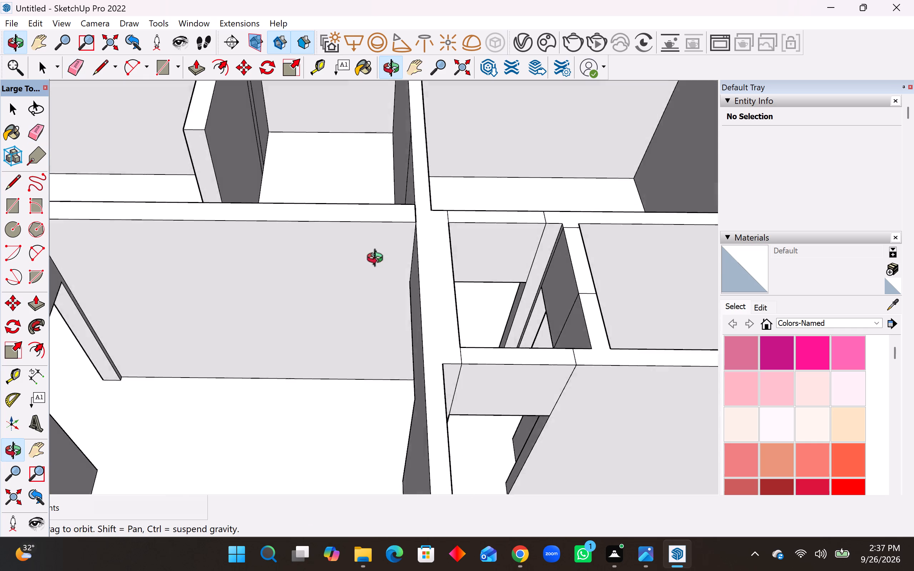
pyautogui.moveTo(378, 260); pyautogui.dragTo(322, 213, button='middle')
pyautogui.moveTo(395, 334); pyautogui.dragTo(462, 347)
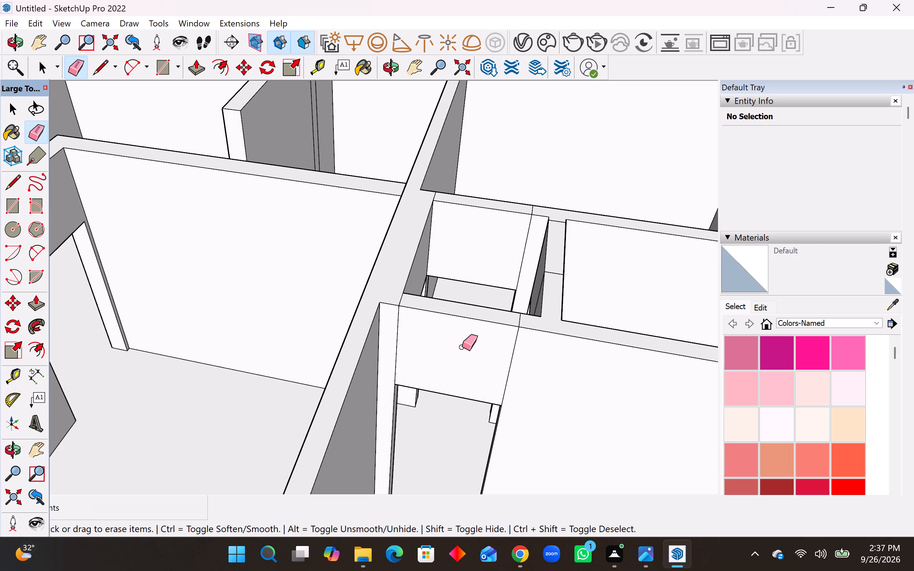
pyautogui.moveTo(462, 347); pyautogui.dragTo(523, 359)
# Erase the short seams crossing the wall tops around the small hallway and the vertical lintel seam inside it.
pyautogui.moveTo(524, 344); pyautogui.dragTo(531, 389, button='middle')
pyautogui.scroll(4, 565, 352)
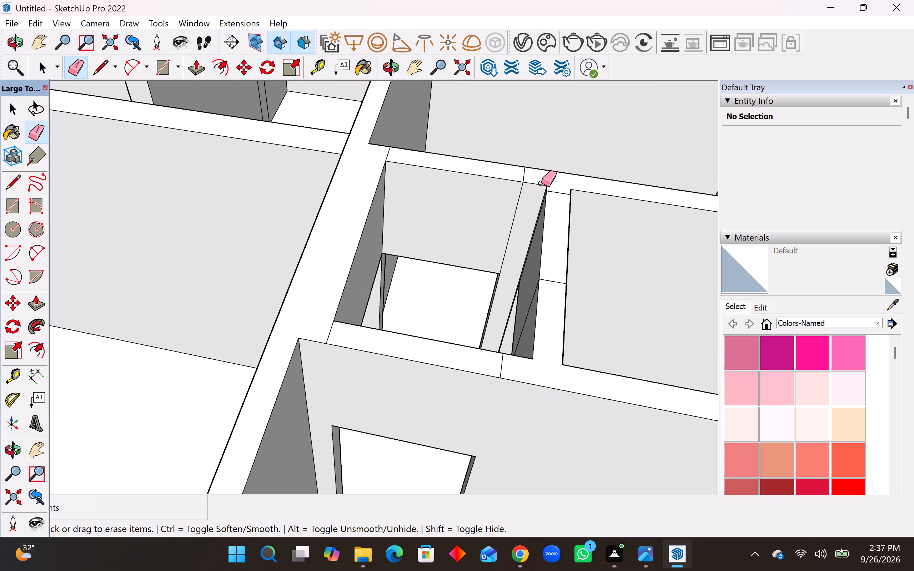
pyautogui.moveTo(560, 189); pyautogui.dragTo(549, 299)
pyautogui.moveTo(511, 202); pyautogui.dragTo(520, 202)
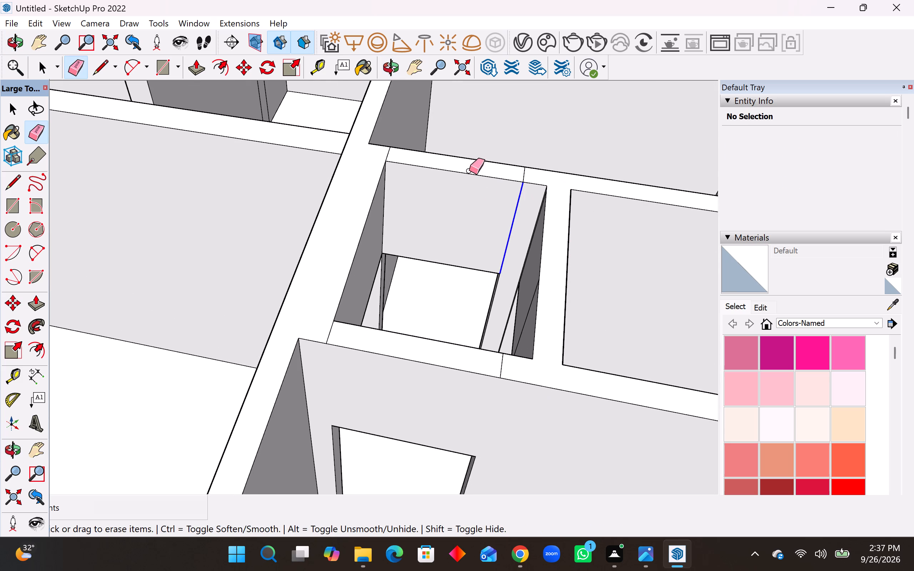
pyautogui.moveTo(386, 153); pyautogui.dragTo(393, 155)
pyautogui.moveTo(518, 172); pyautogui.dragTo(523, 173)
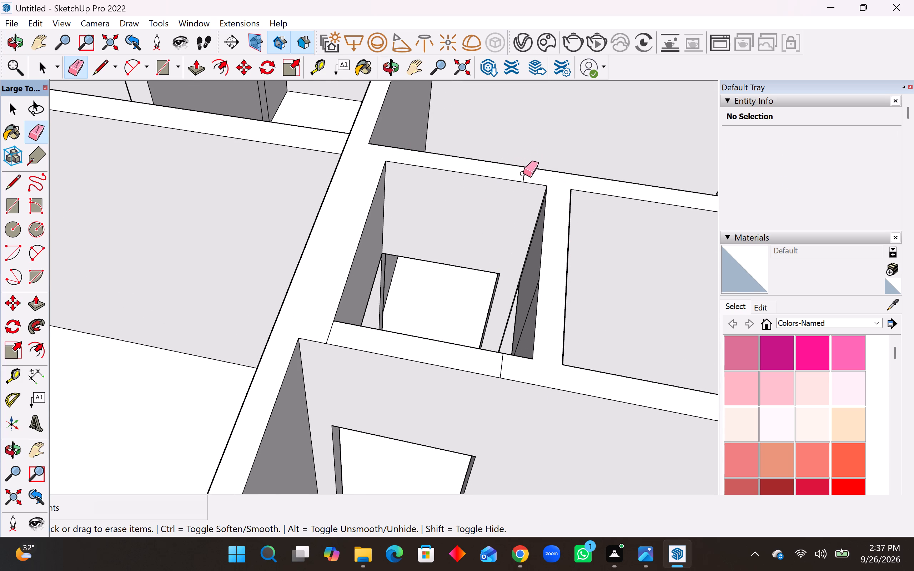
pyautogui.moveTo(523, 173); pyautogui.dragTo(528, 176)
pyautogui.moveTo(327, 329); pyautogui.dragTo(353, 334)
pyautogui.moveTo(498, 366); pyautogui.dragTo(509, 365)
# Erase the vertical lintel seams on the hallway face of its partition with the adjoining narrow room.
pyautogui.moveTo(516, 343); pyautogui.dragTo(571, 342, button='middle')
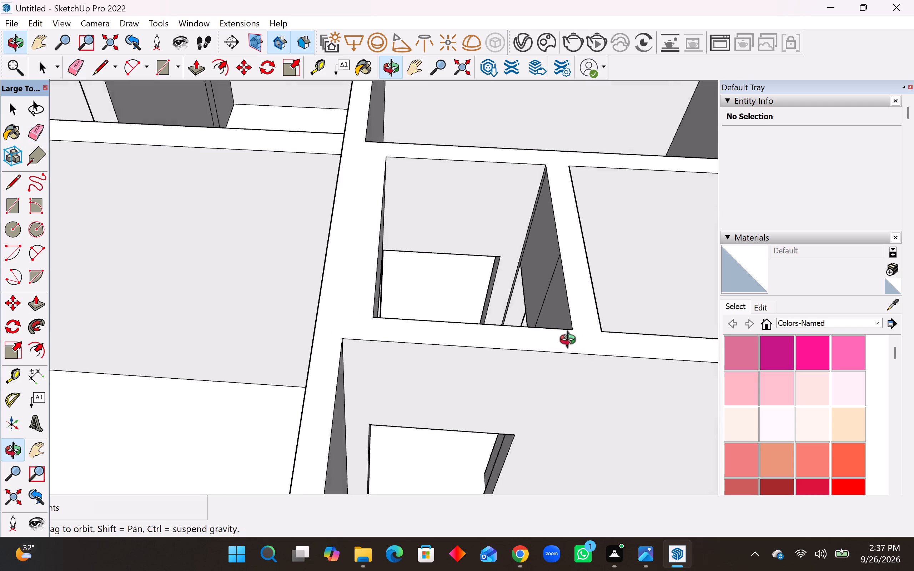
pyautogui.moveTo(571, 342); pyautogui.dragTo(753, 386, button='middle')
pyautogui.scroll(4, 515, 168)
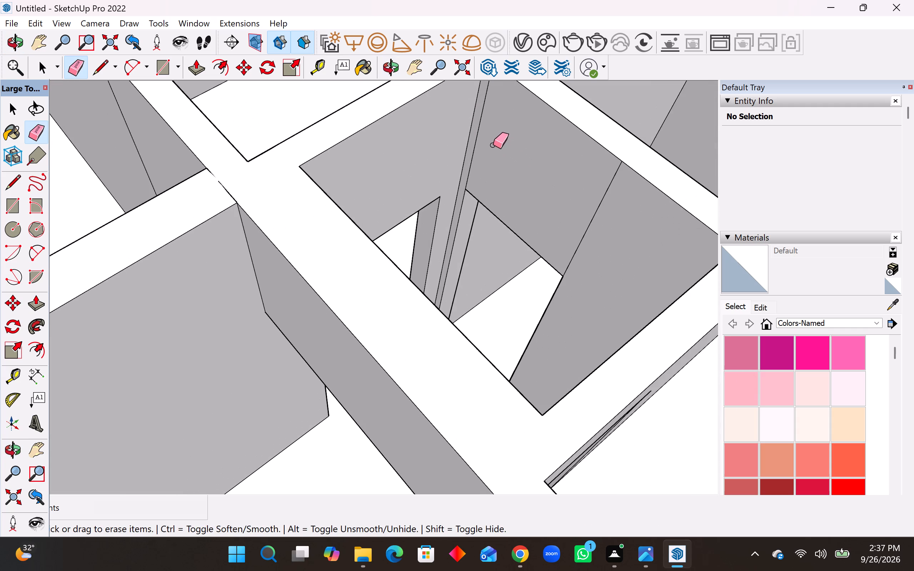
pyautogui.moveTo(476, 141); pyautogui.dragTo(609, 235)
# Erase the two vertical lintel seams on the opposite bedroom's face of its doorway into the small hallway.
pyautogui.scroll(-8, 634, 298)
pyautogui.moveTo(685, 324); pyautogui.dragTo(582, 230, button='middle')
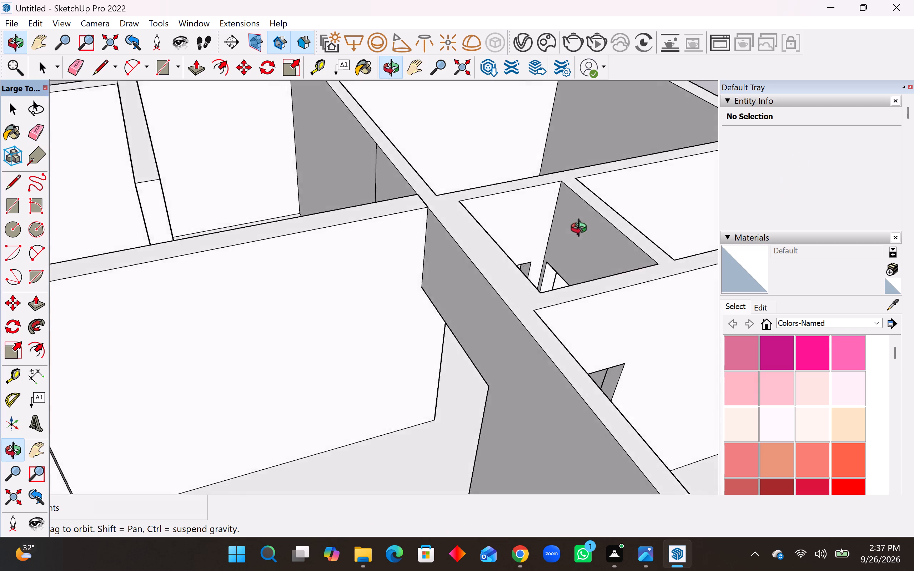
pyautogui.moveTo(582, 230); pyautogui.dragTo(139, 261, button='middle')
pyautogui.scroll(4, 176, 341)
pyautogui.moveTo(149, 348); pyautogui.dragTo(194, 344)
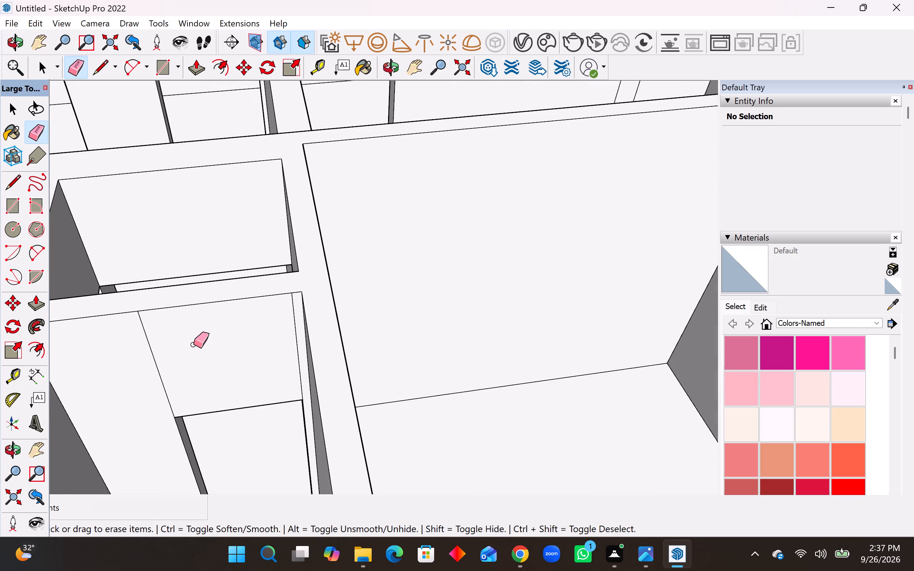
pyautogui.moveTo(194, 344); pyautogui.dragTo(294, 331)
pyautogui.moveTo(416, 335); pyautogui.dragTo(226, 335, button='middle')
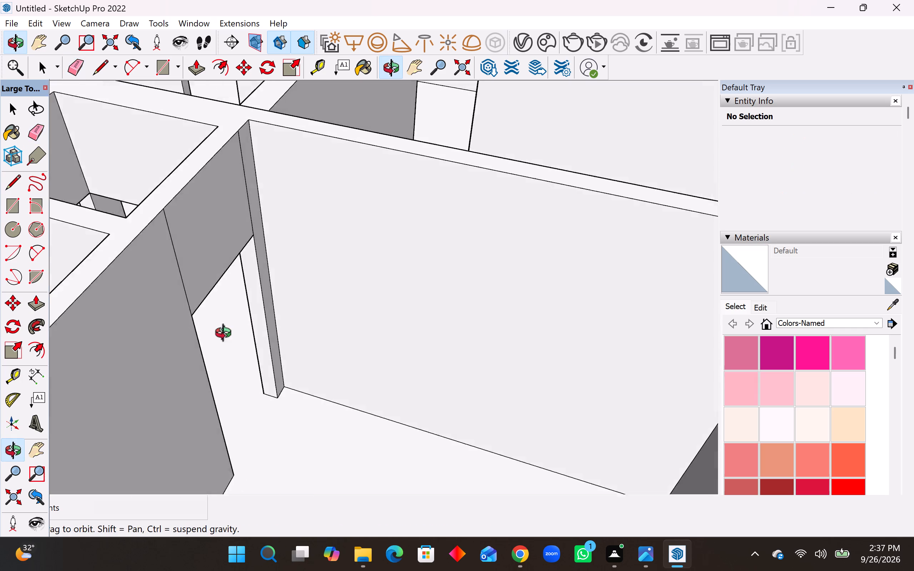
pyautogui.moveTo(226, 335); pyautogui.dragTo(199, 335, button='middle')
pyautogui.moveTo(134, 229); pyautogui.dragTo(201, 188)
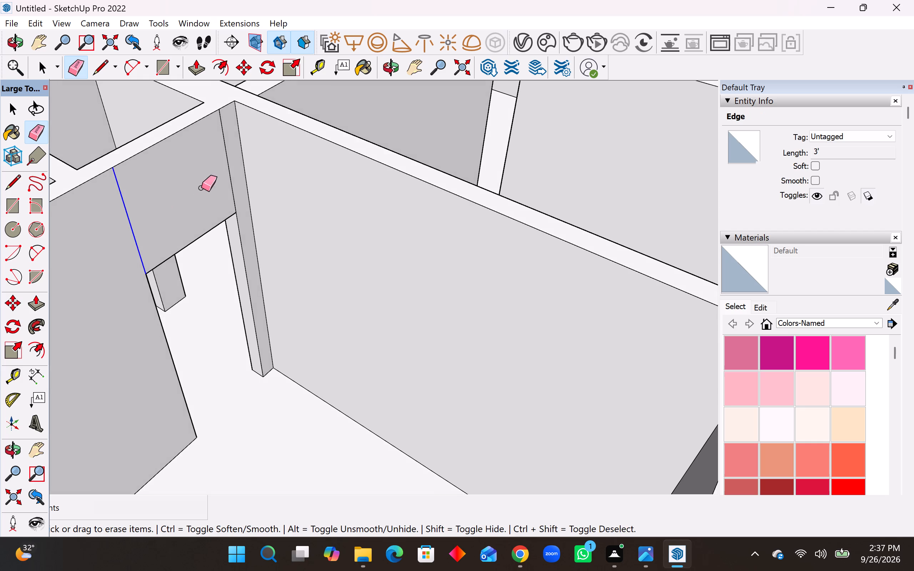
pyautogui.moveTo(201, 188); pyautogui.dragTo(230, 176)
# Erase the two vertical seams on the inner face of the projecting narrow room's partition wall.
pyautogui.scroll(-16, 240, 214)
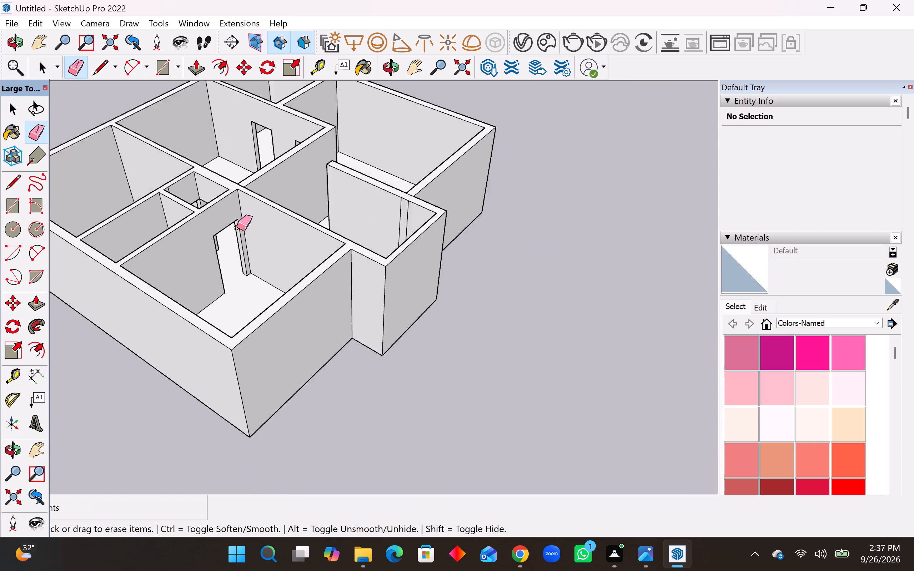
pyautogui.moveTo(265, 221); pyautogui.dragTo(627, 312, button='middle')
pyautogui.scroll(2, 368, 246)
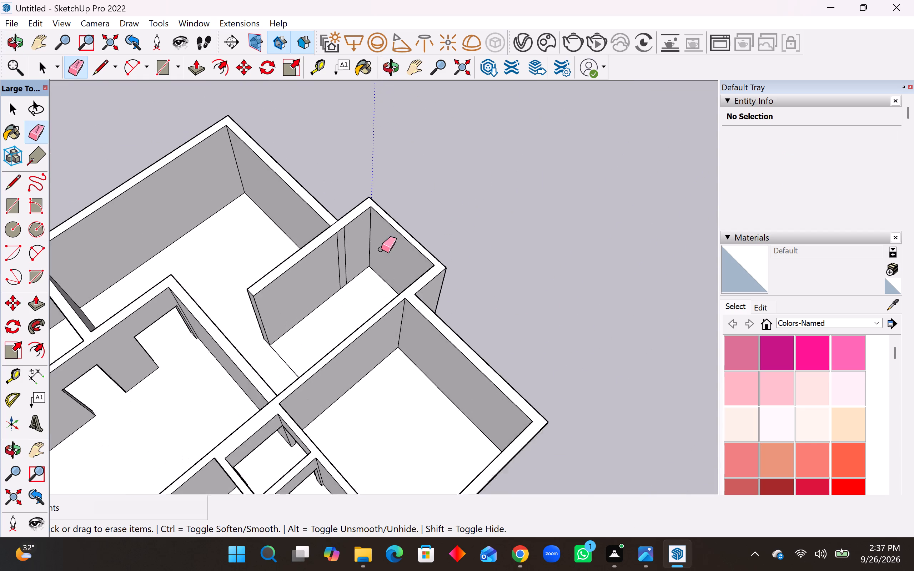
pyautogui.scroll(7, 381, 249)
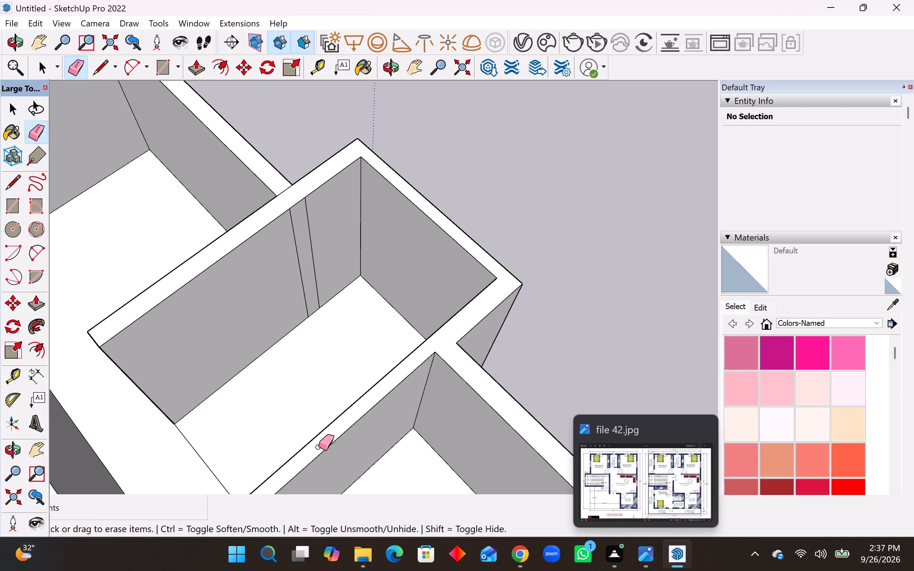
pyautogui.moveTo(293, 247); pyautogui.dragTo(309, 238)
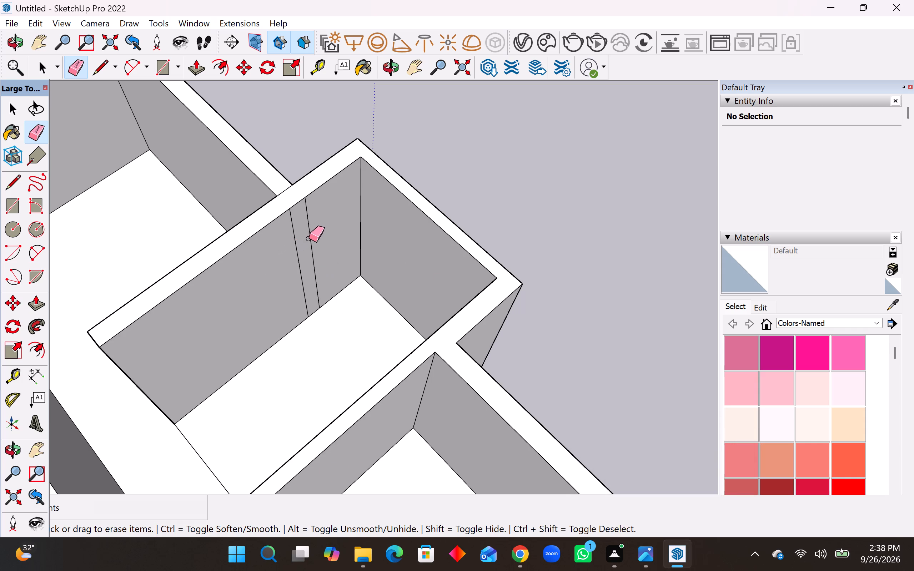
pyautogui.moveTo(309, 238); pyautogui.dragTo(311, 237)
# Erase the leftover vertical lintel seam on the doorway wall inside the small hallway.
pyautogui.scroll(-5, 309, 303)
pyautogui.moveTo(328, 325); pyautogui.dragTo(793, 328, button='middle')
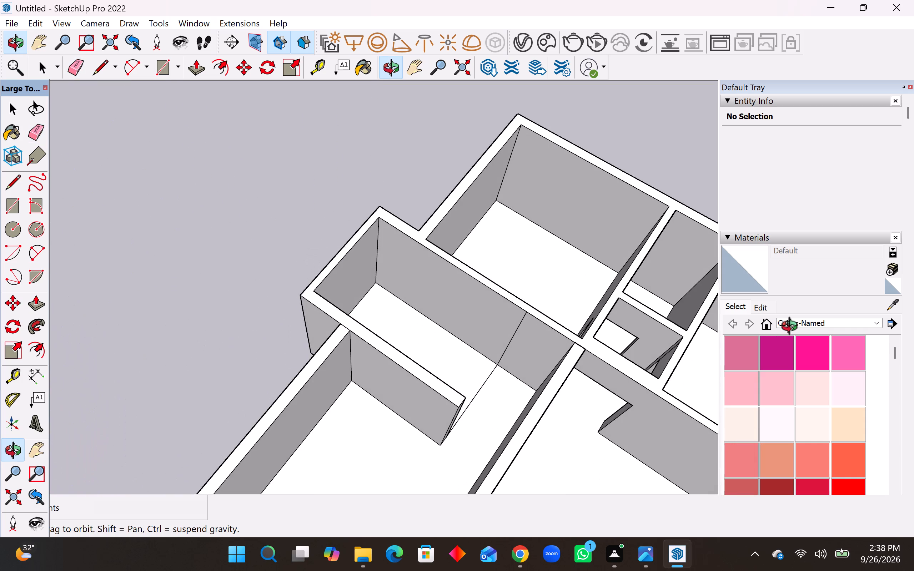
pyautogui.moveTo(793, 328); pyautogui.dragTo(628, 316, button='middle')
pyautogui.scroll(-11, 470, 340)
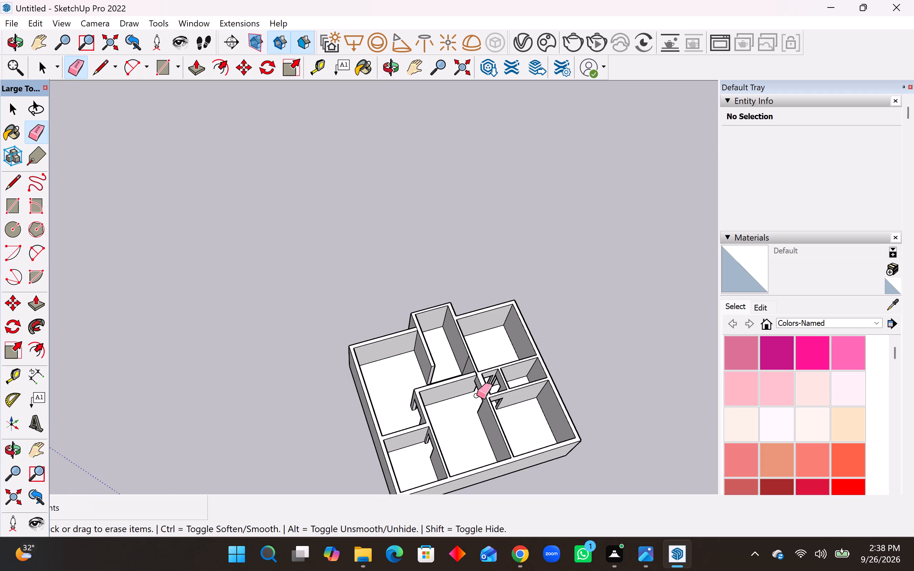
pyautogui.moveTo(486, 410); pyautogui.dragTo(484, 345, button='middle')
pyautogui.scroll(15, 514, 431)
pyautogui.moveTo(499, 435); pyautogui.dragTo(64, 423, button='middle')
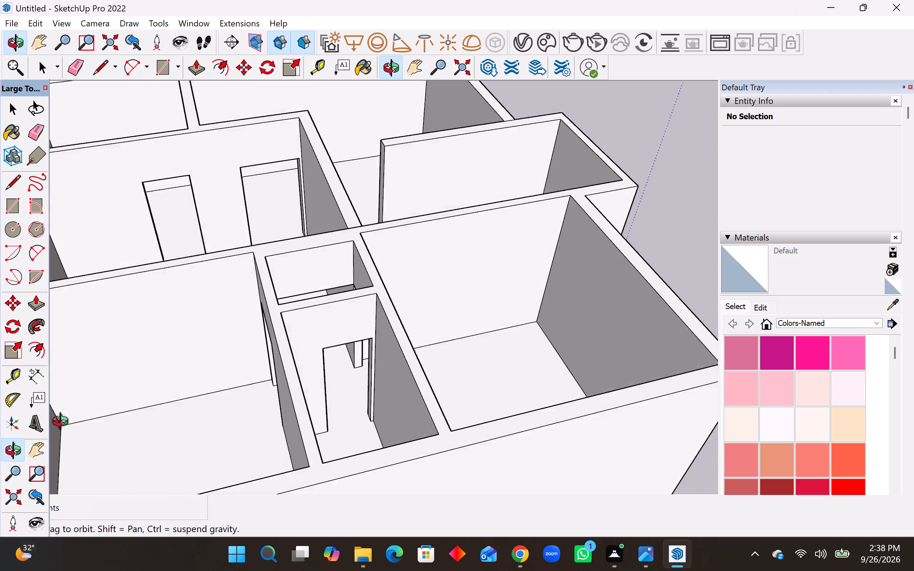
pyautogui.moveTo(64, 423); pyautogui.dragTo(65, 422, button='middle')
pyautogui.moveTo(325, 337); pyautogui.dragTo(4, 377, button='middle')
pyautogui.moveTo(528, 264); pyautogui.dragTo(457, 288, button='middle')
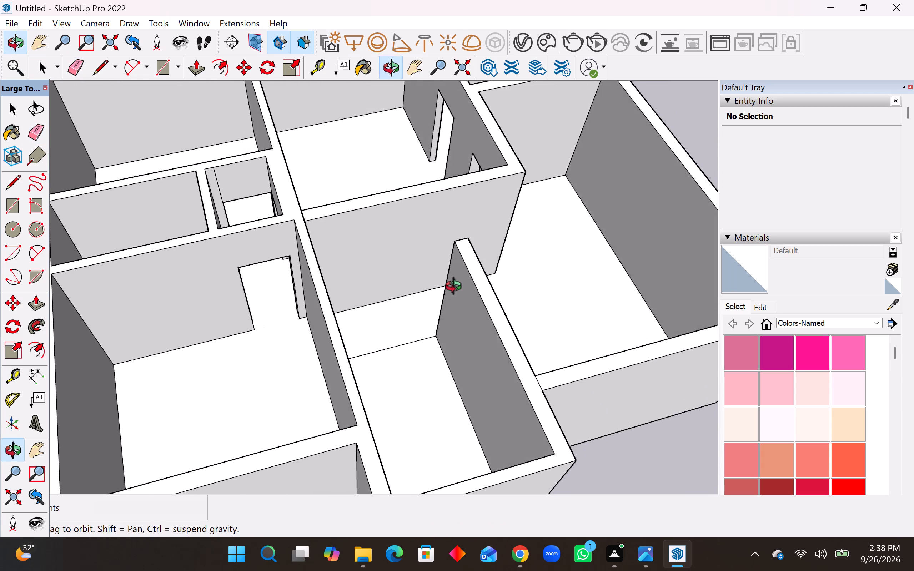
pyautogui.moveTo(457, 288); pyautogui.dragTo(456, 288, button='middle')
pyautogui.scroll(8, 272, 204)
pyautogui.moveTo(172, 180); pyautogui.dragTo(178, 177)
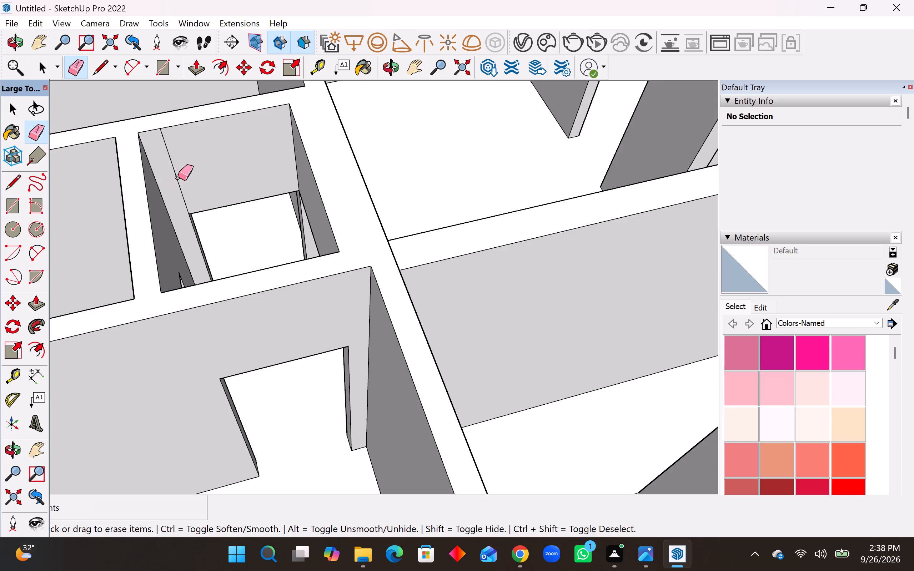
pyautogui.moveTo(178, 177); pyautogui.dragTo(180, 176)
# Examine the rooms and walls from several sides for leftover seam edges.
pyautogui.scroll(-9, 227, 257)
pyautogui.moveTo(288, 300); pyautogui.dragTo(121, 284, button='middle')
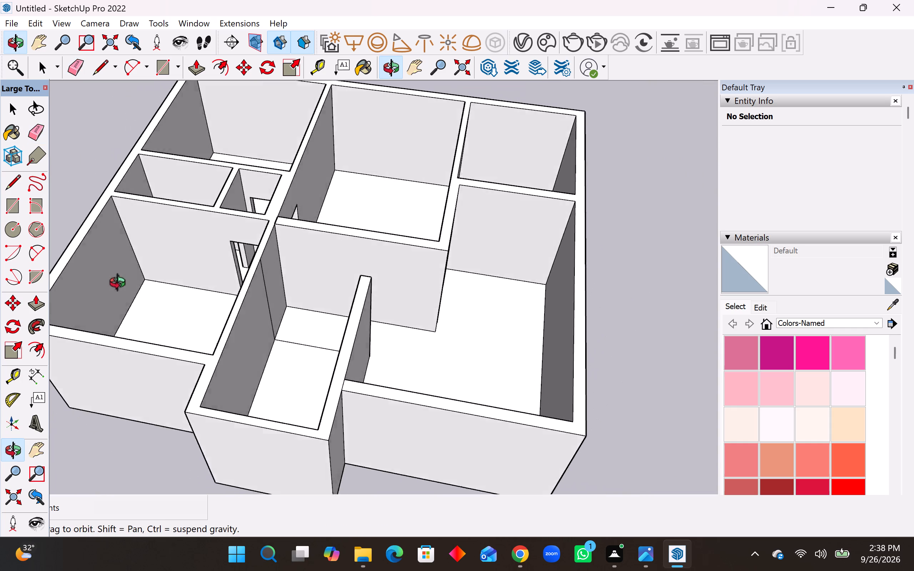
pyautogui.moveTo(121, 284); pyautogui.dragTo(66, 308, button='middle')
pyautogui.moveTo(337, 263); pyautogui.dragTo(157, 318, button='middle')
pyautogui.moveTo(461, 268); pyautogui.dragTo(248, 263, button='middle')
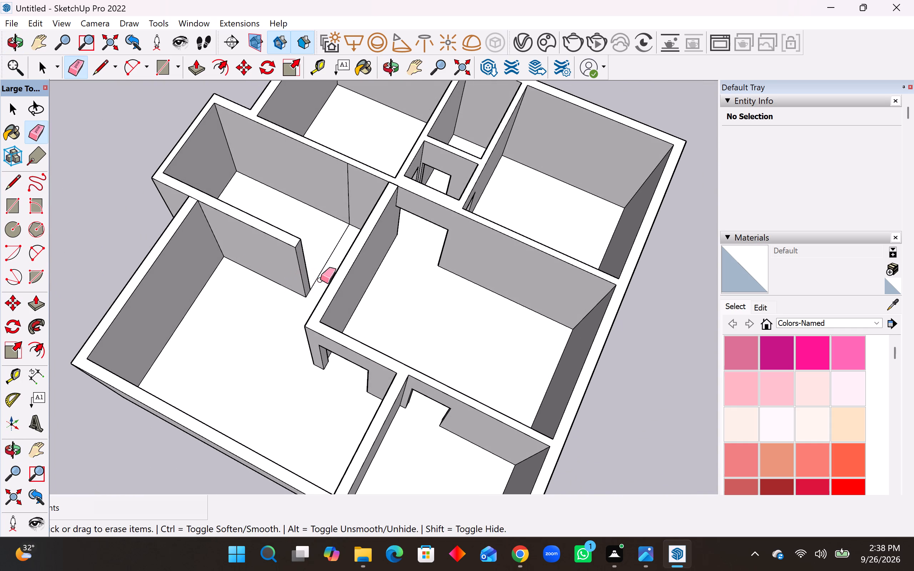
pyautogui.moveTo(423, 375); pyautogui.dragTo(547, 266, button='middle')
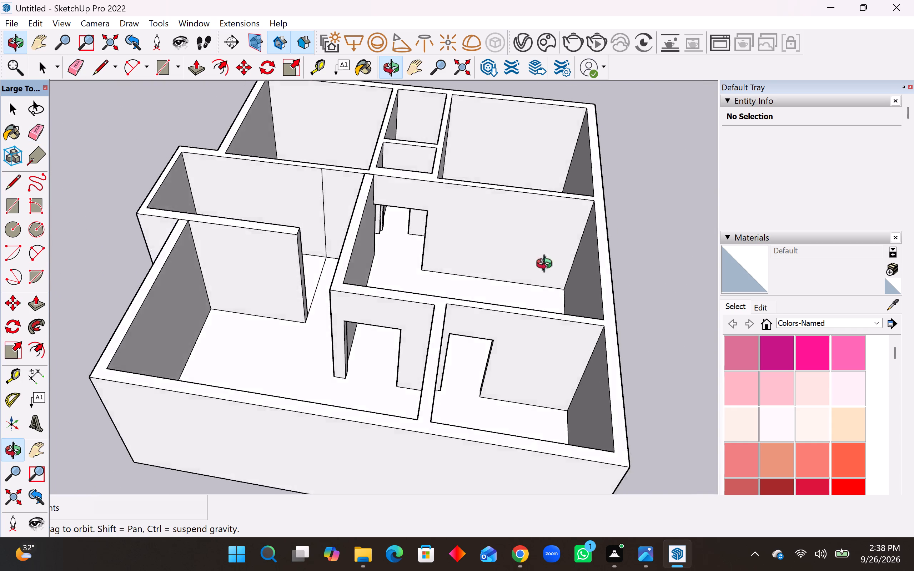
pyautogui.moveTo(547, 266); pyautogui.dragTo(602, 301, button='middle')
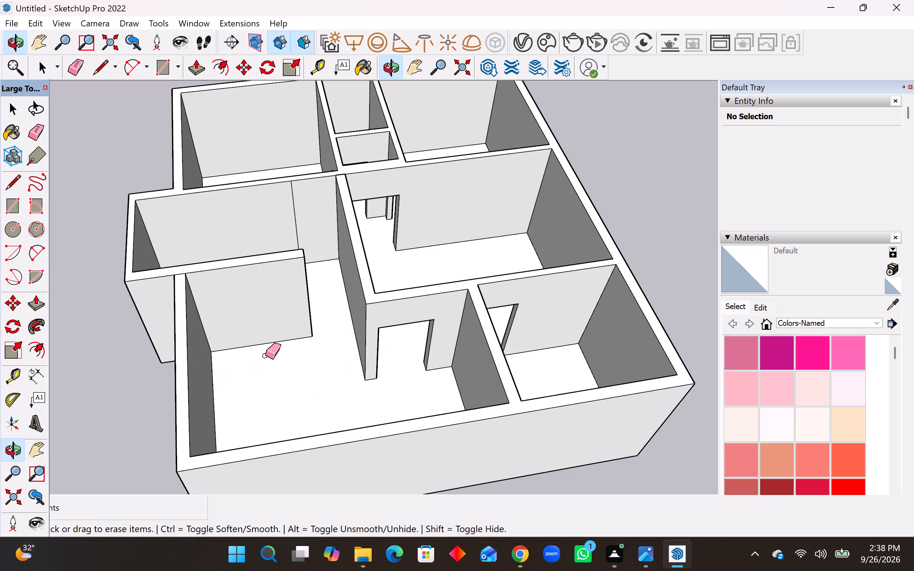
pyautogui.press('space')
pyautogui.moveTo(180, 380); pyautogui.dragTo(323, 397, button='middle')
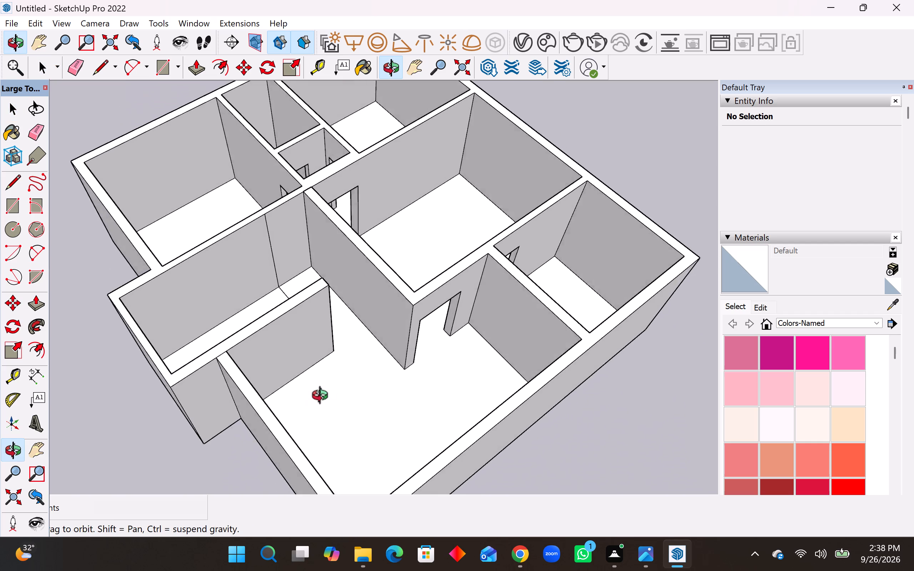
pyautogui.moveTo(323, 397); pyautogui.dragTo(436, 375, button='middle')
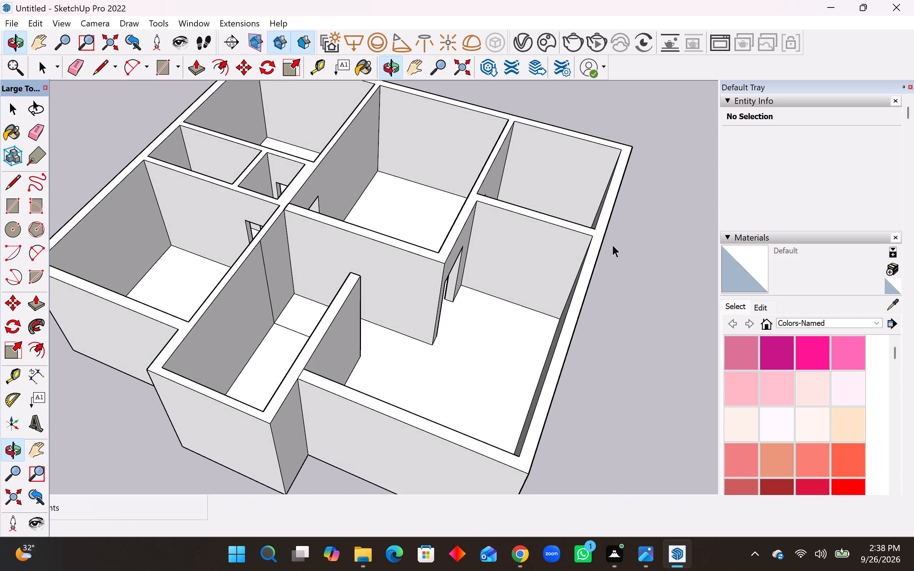
# Draw a 9" line across the outer wall's top, continuing the large-room face of the small corner room's partition.
pyautogui.click(9, 189)
pyautogui.scroll(6, 611, 231)
pyautogui.moveTo(587, 247); pyautogui.dragTo(579, 293, button='middle')
pyautogui.click(579, 276)
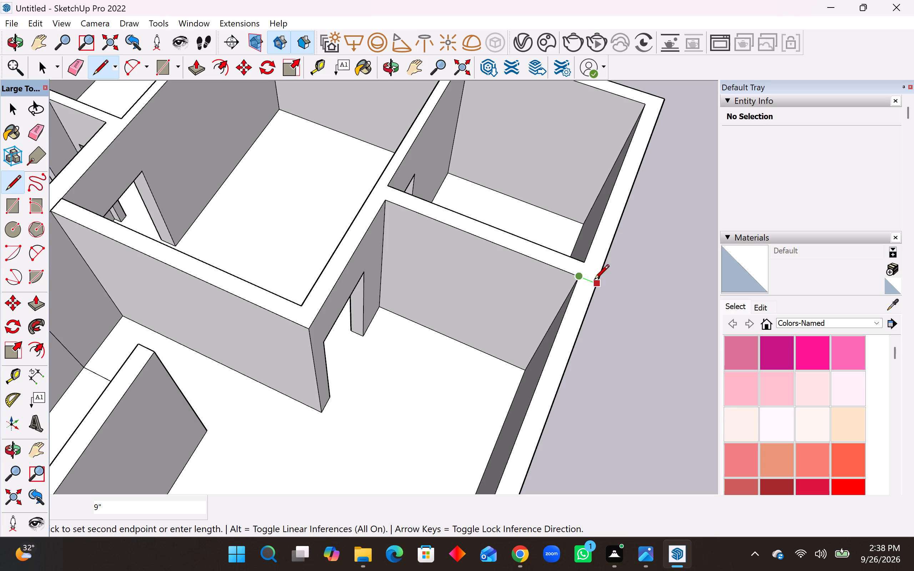
pyautogui.click(596, 282)
pyautogui.press('space')
# Draw a 10' 6" vertical line down the outer wall's exterior face from the end of the line across its top.
pyautogui.moveTo(598, 375); pyautogui.dragTo(568, 342, button='middle')
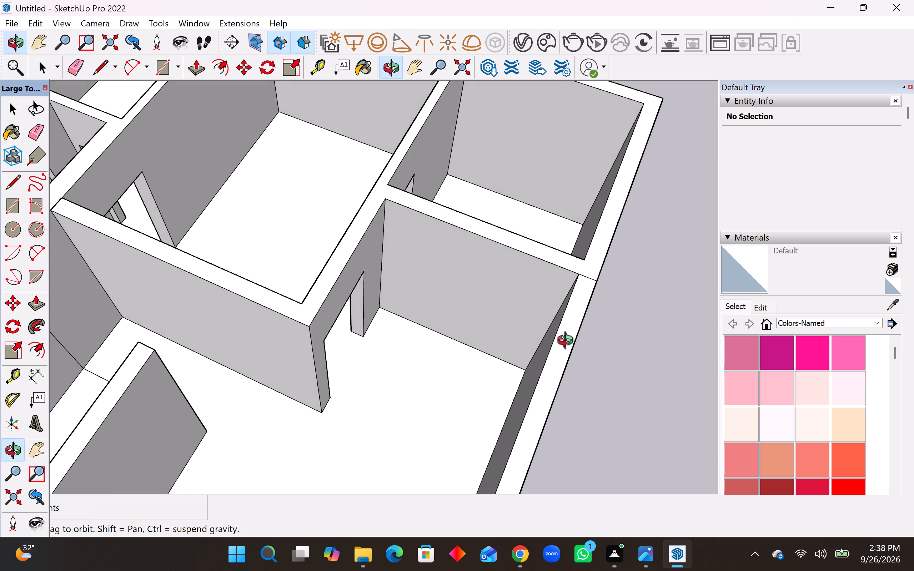
pyautogui.moveTo(568, 342); pyautogui.dragTo(373, 226, button='middle')
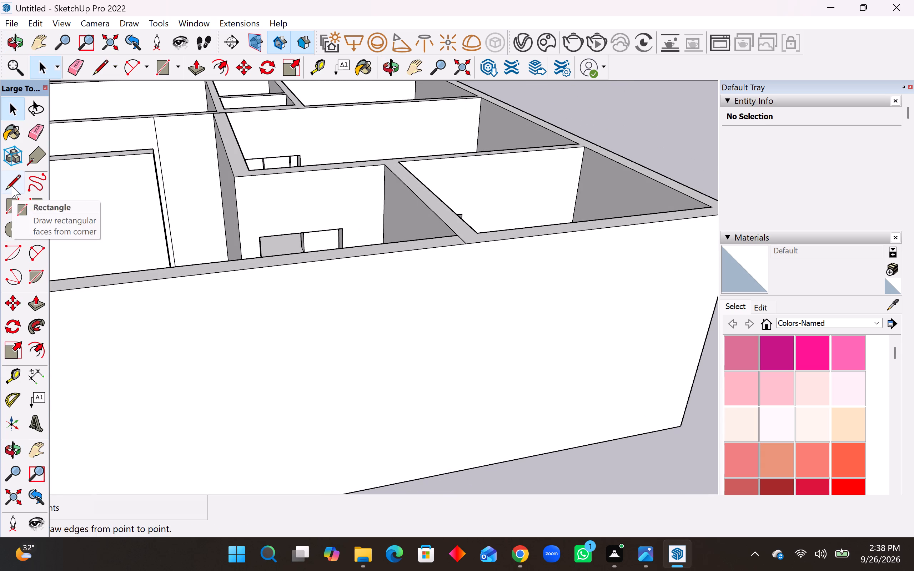
pyautogui.click(12, 186)
pyautogui.click(465, 247)
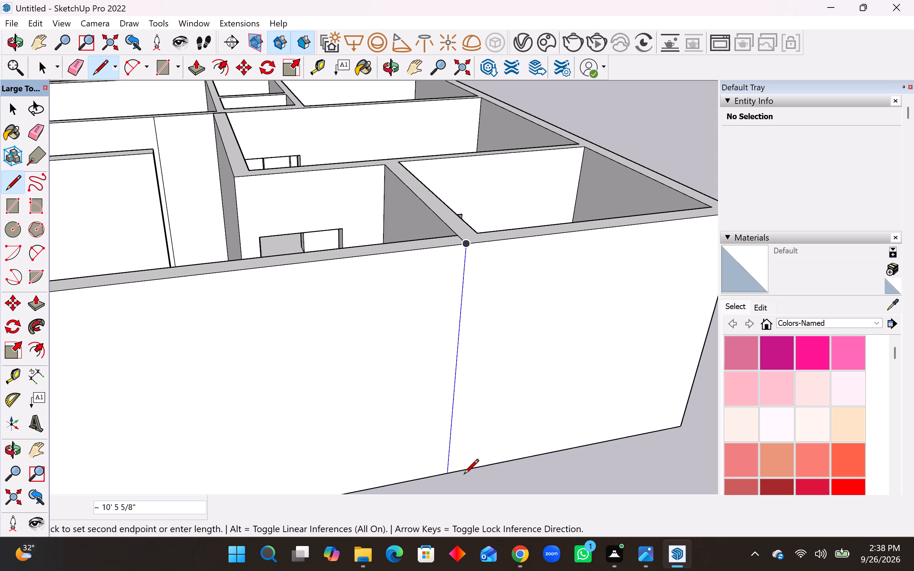
pyautogui.click(454, 476)
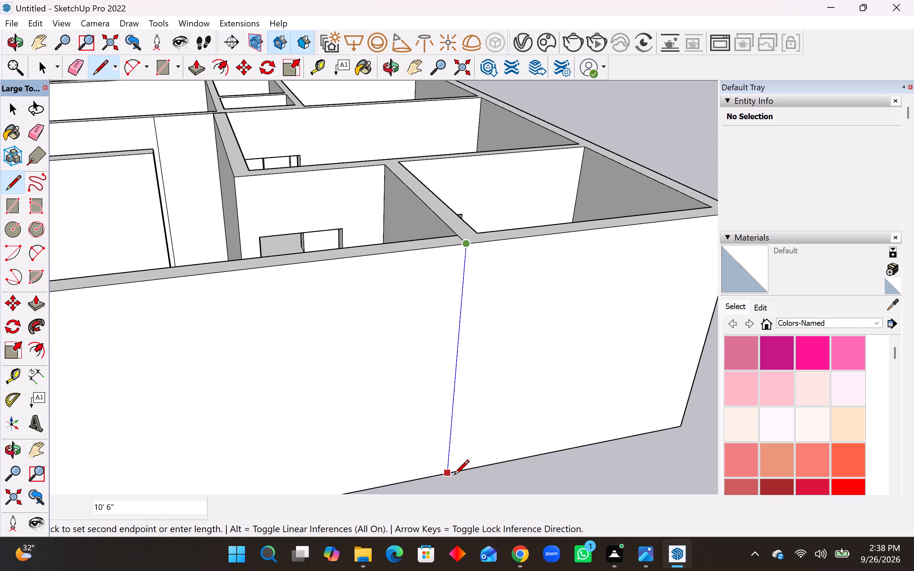
pyautogui.moveTo(464, 454); pyautogui.dragTo(796, 517, button='middle')
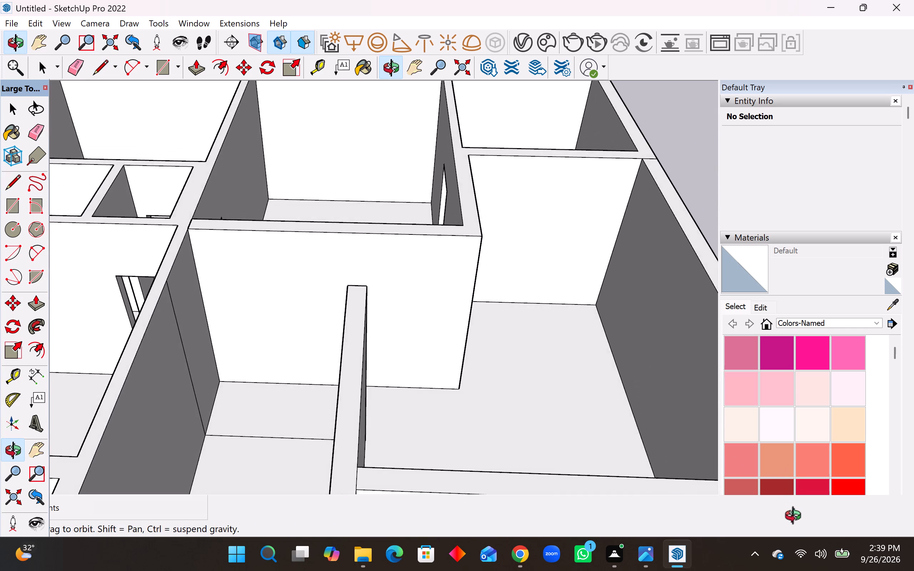
# Delete the exterior and interior faces of the large room's outer wall, up to the vertical dividing line beside the small corner room.
pyautogui.moveTo(796, 517); pyautogui.dragTo(503, 426, button='middle')
pyautogui.scroll(-9, 570, 401)
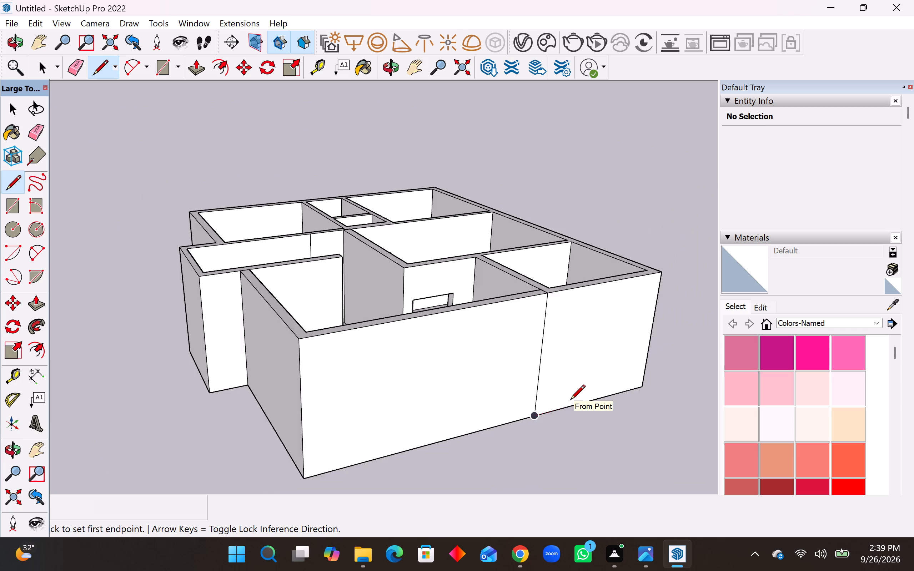
pyautogui.scroll(-1, 570, 401)
pyautogui.moveTo(566, 405); pyautogui.dragTo(661, 413, button='middle')
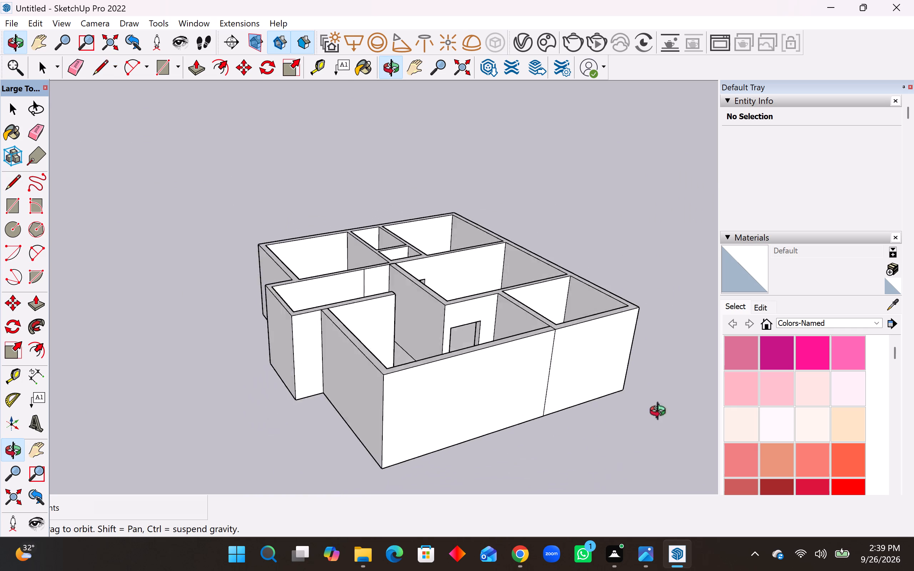
pyautogui.moveTo(661, 413); pyautogui.dragTo(334, 466, button='middle')
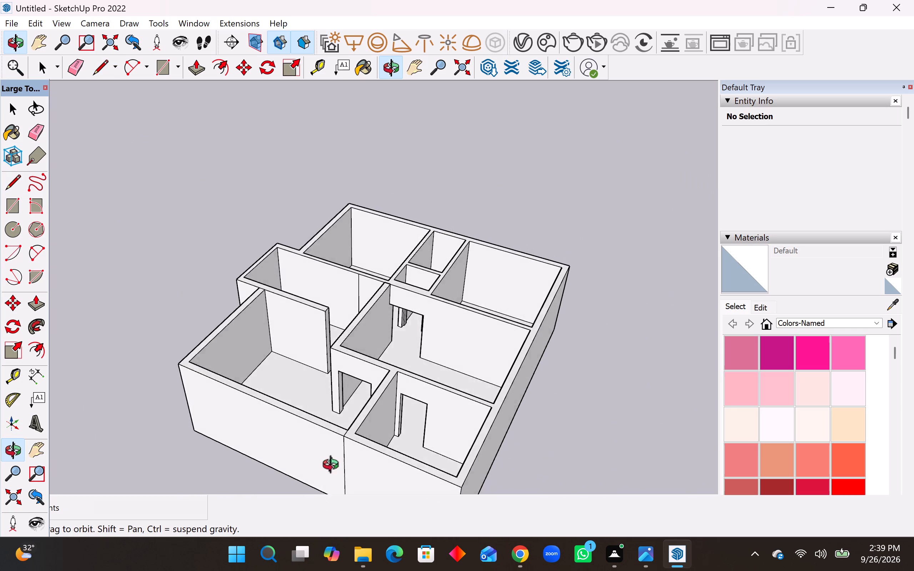
pyautogui.moveTo(334, 466); pyautogui.dragTo(516, 465, button='middle')
pyautogui.press('space')
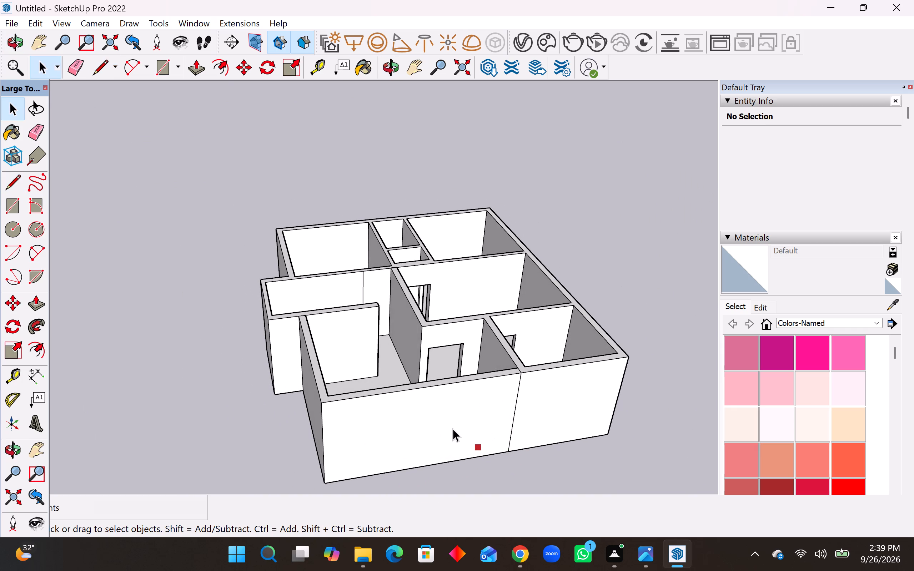
pyautogui.click(452, 429)
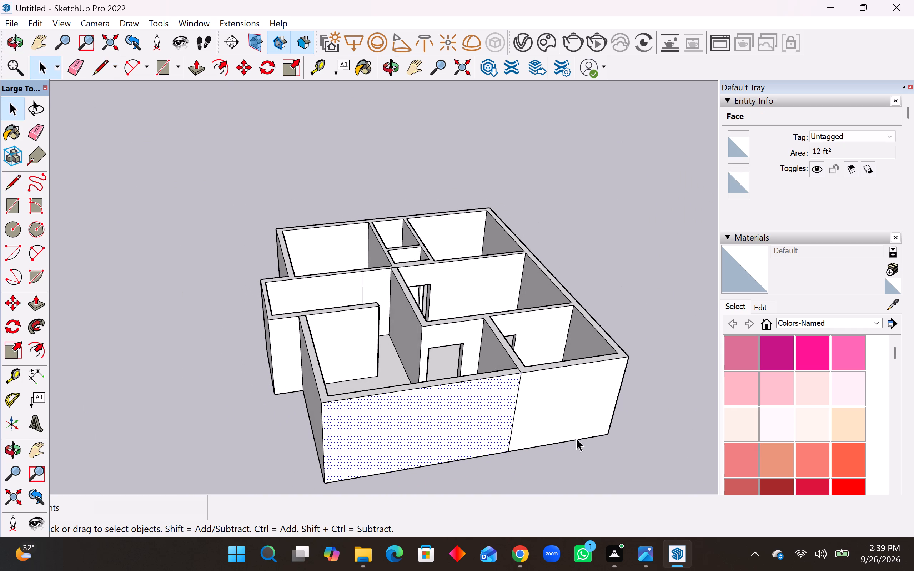
pyautogui.press('Delete')
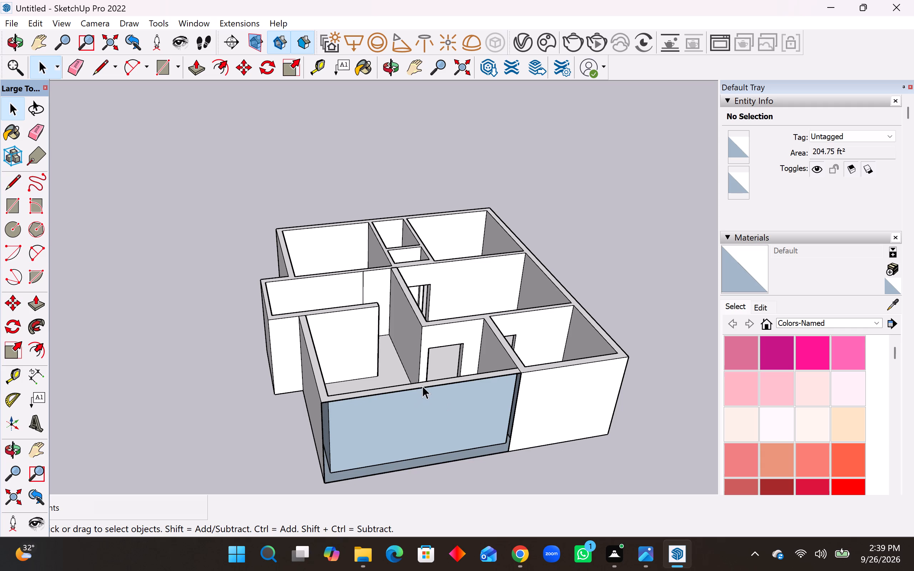
pyautogui.moveTo(422, 386); pyautogui.dragTo(358, 505, button='middle')
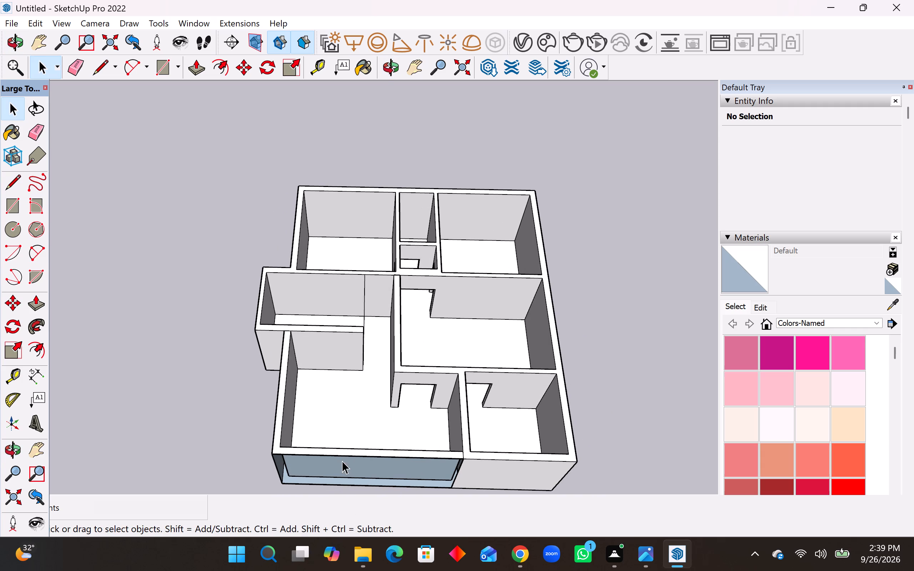
pyautogui.click(339, 464)
pyautogui.press('Delete')
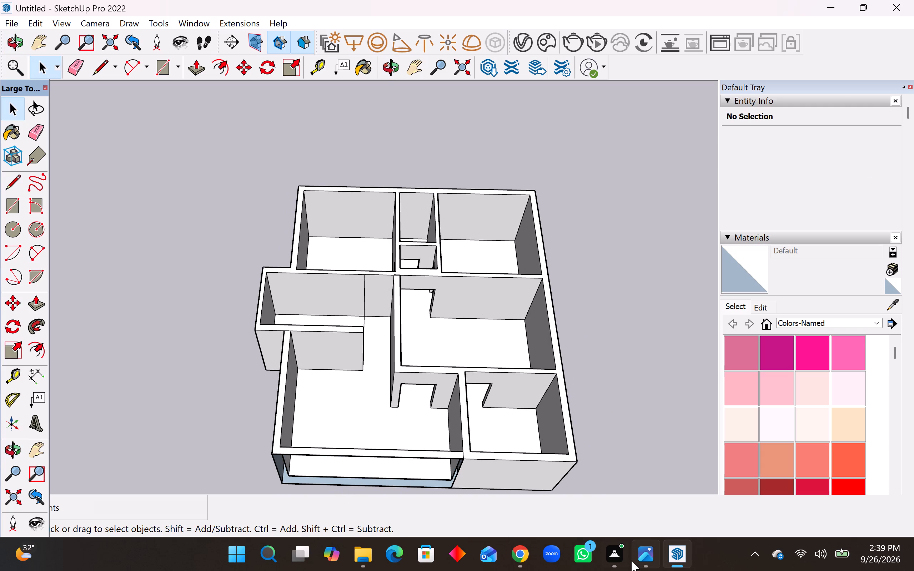
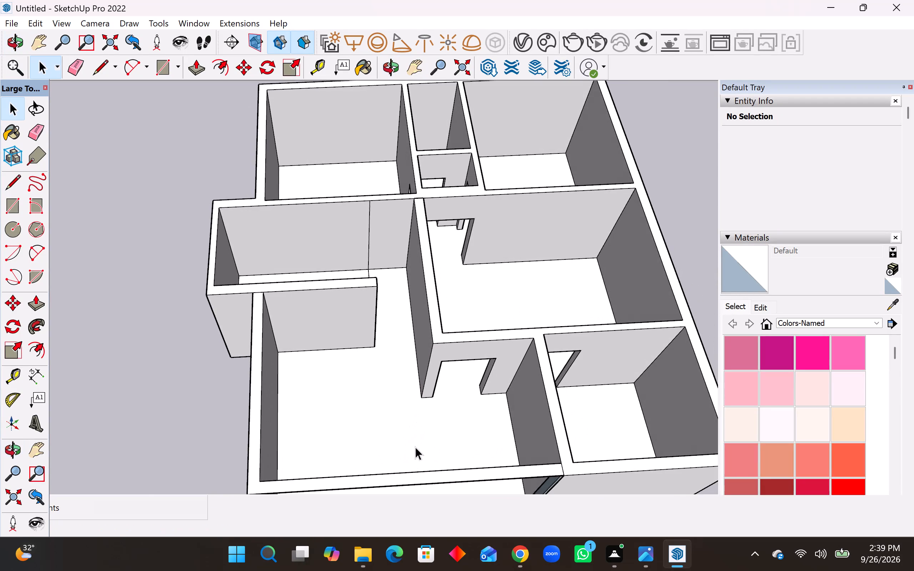
# Draw a 4' threshold line across the bottom of the large room's doorway and delete the face filling the opening.
pyautogui.scroll(3, 469, 411)
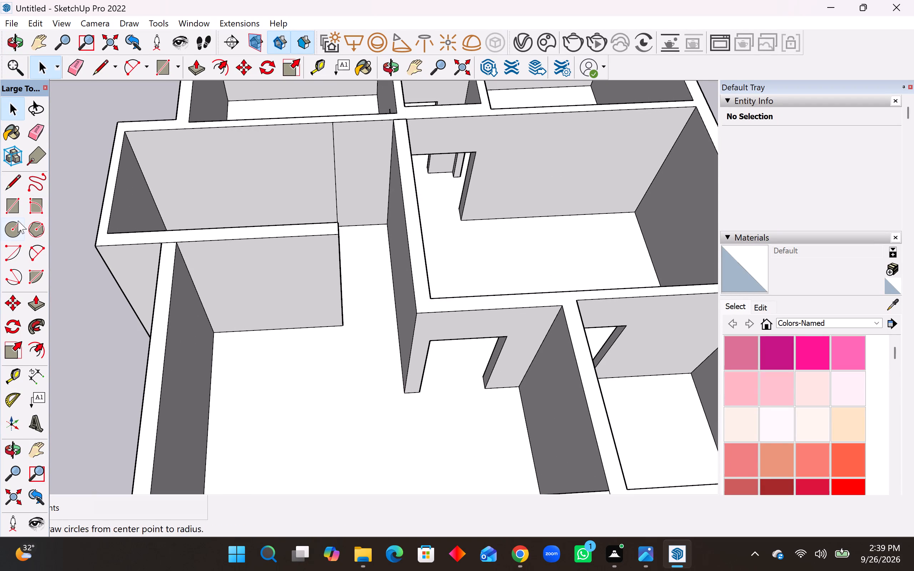
pyautogui.click(18, 190)
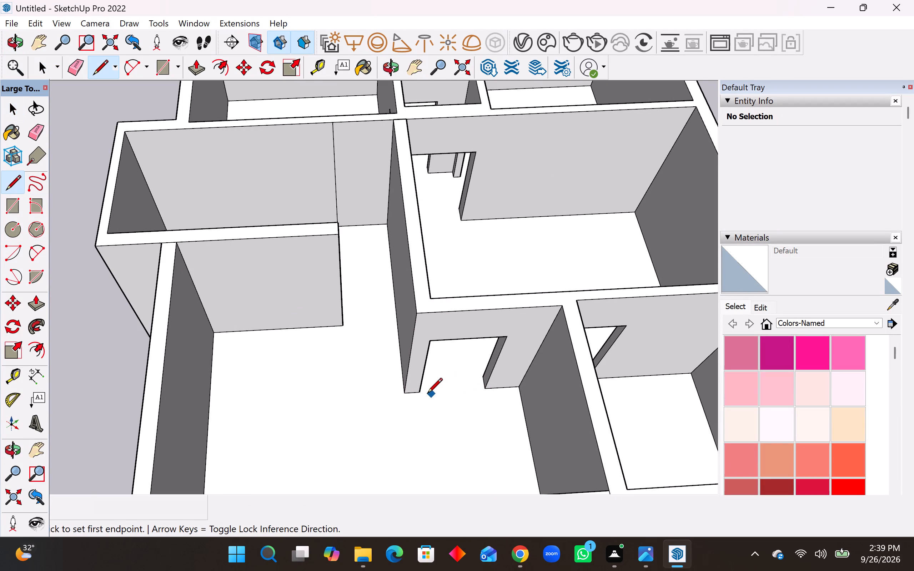
pyautogui.click(422, 395)
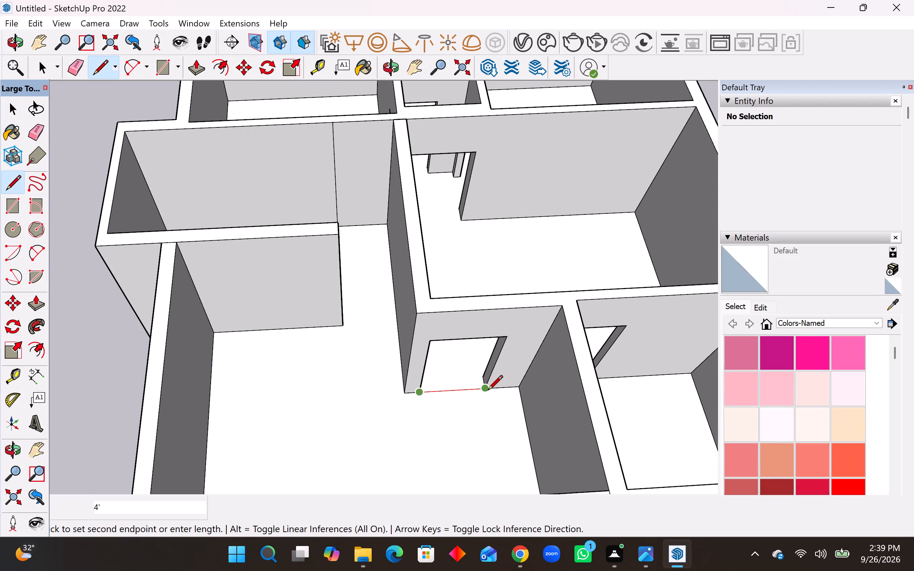
pyautogui.click(488, 391)
pyautogui.press('space')
pyautogui.click(453, 368)
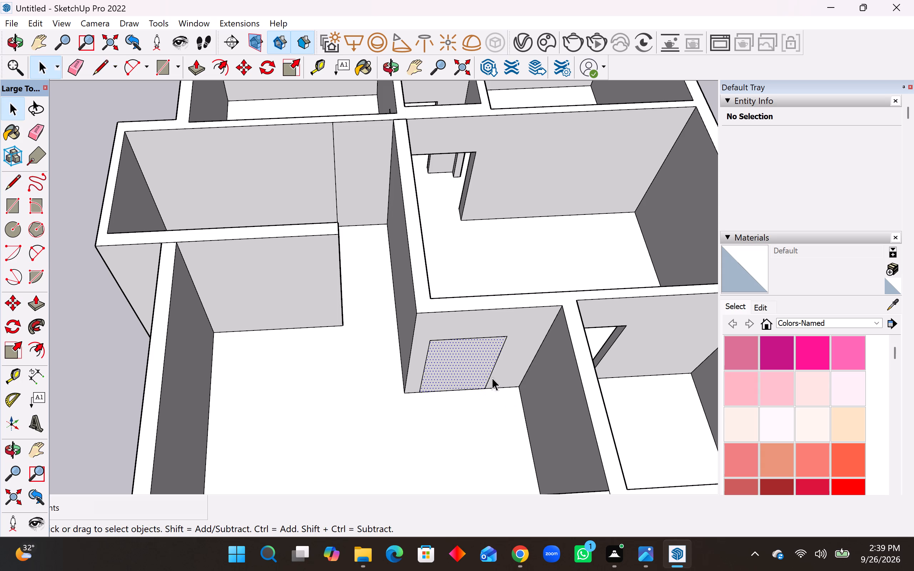
pyautogui.press('Delete')
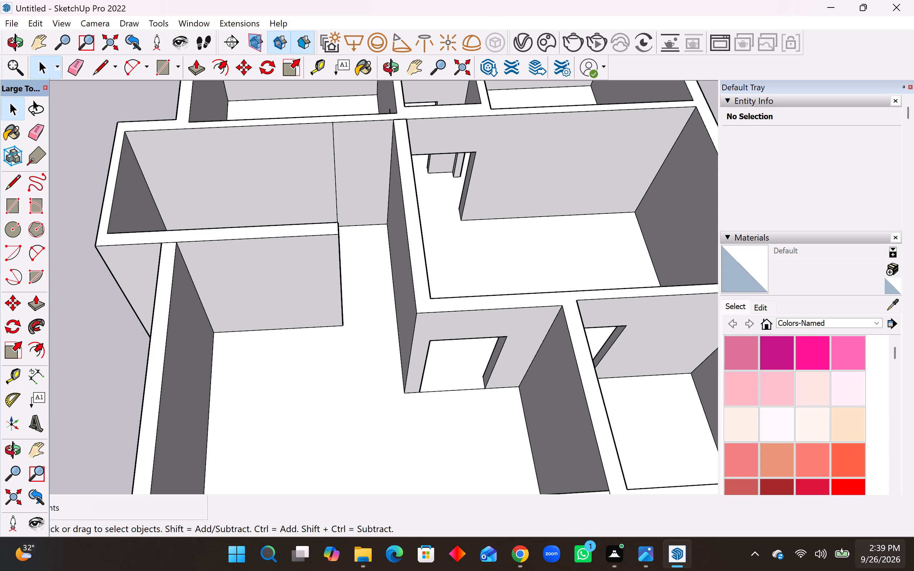
# Outline the base of the removed wall's end by the neighbouring room: from the outer bottom corner inward, then 6" up to the floor corner.
pyautogui.moveTo(514, 338); pyautogui.dragTo(705, 215, button='middle')
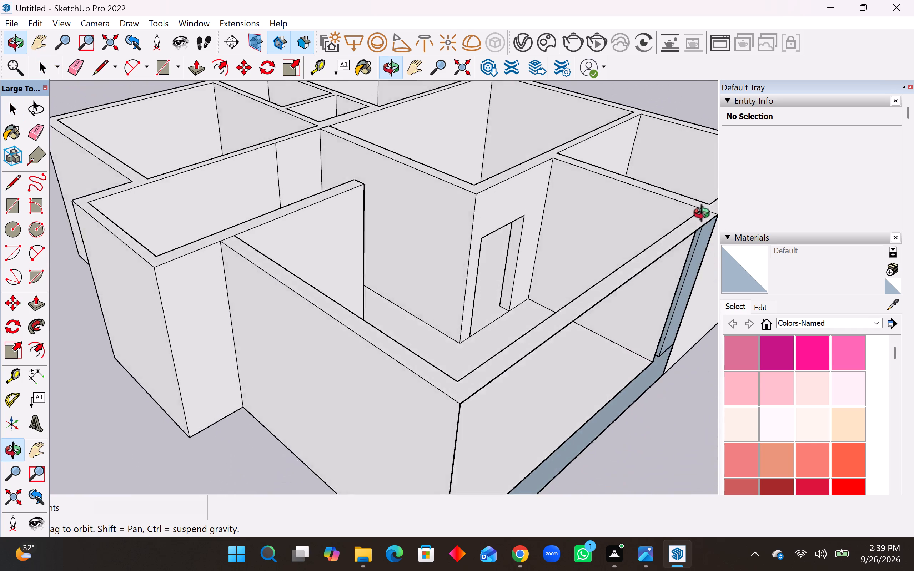
pyautogui.moveTo(705, 215); pyautogui.dragTo(552, 175, button='middle')
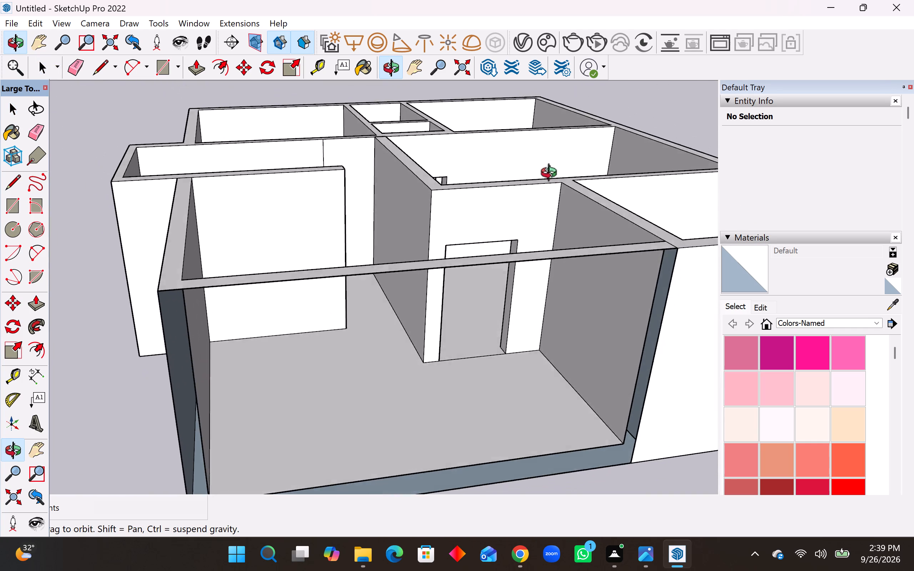
pyautogui.moveTo(552, 175); pyautogui.dragTo(537, 147, button='middle')
pyautogui.scroll(8, 621, 372)
pyautogui.moveTo(631, 452); pyautogui.dragTo(664, 456, button='middle')
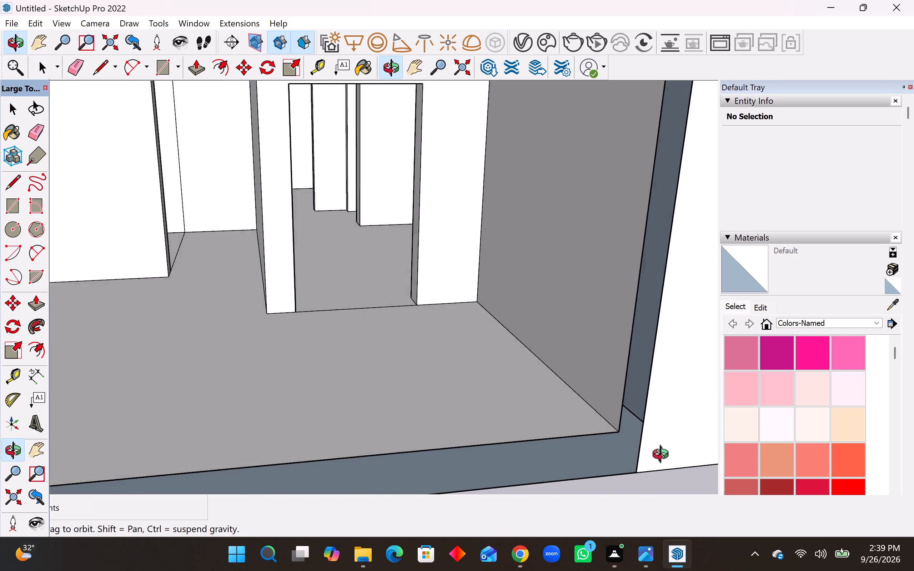
pyautogui.moveTo(664, 456); pyautogui.dragTo(688, 458, button='middle')
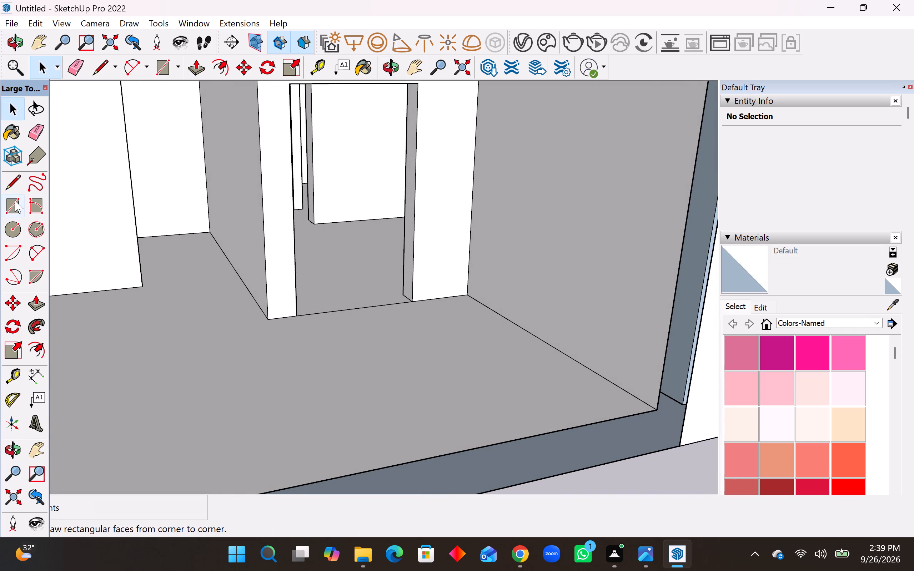
pyautogui.click(12, 186)
pyautogui.click(680, 448)
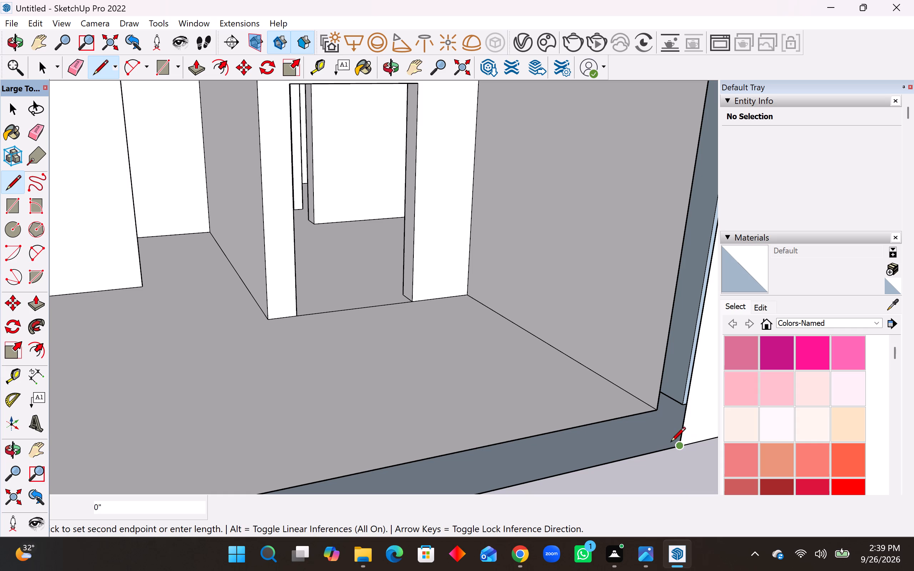
pyautogui.click(656, 431)
pyautogui.click(656, 412)
# Draw an 18' 9" line along the opened wall's base below the floor edge, then a vertical line up to the far floor corner.
pyautogui.moveTo(666, 454); pyautogui.dragTo(693, 400, button='middle')
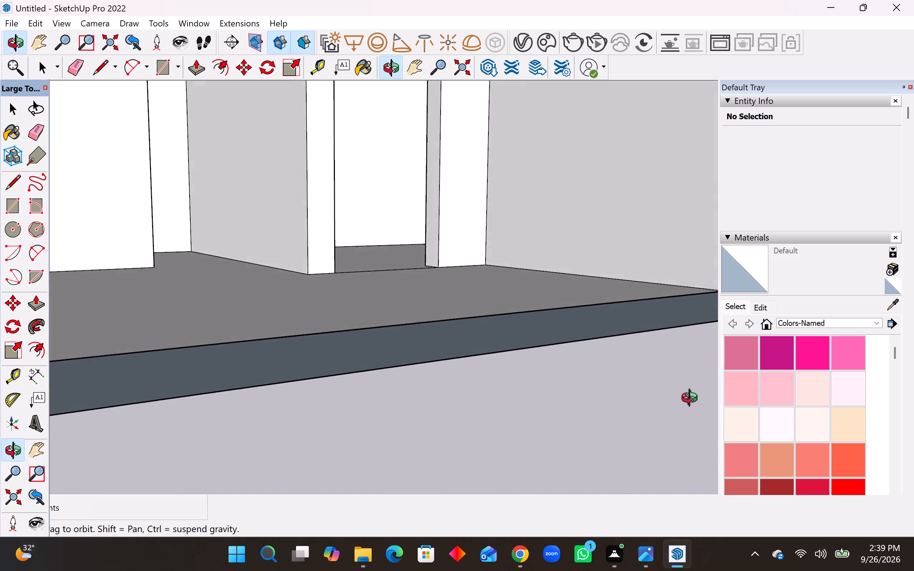
pyautogui.moveTo(693, 400); pyautogui.dragTo(609, 454, button='middle')
pyautogui.scroll(-6, 667, 457)
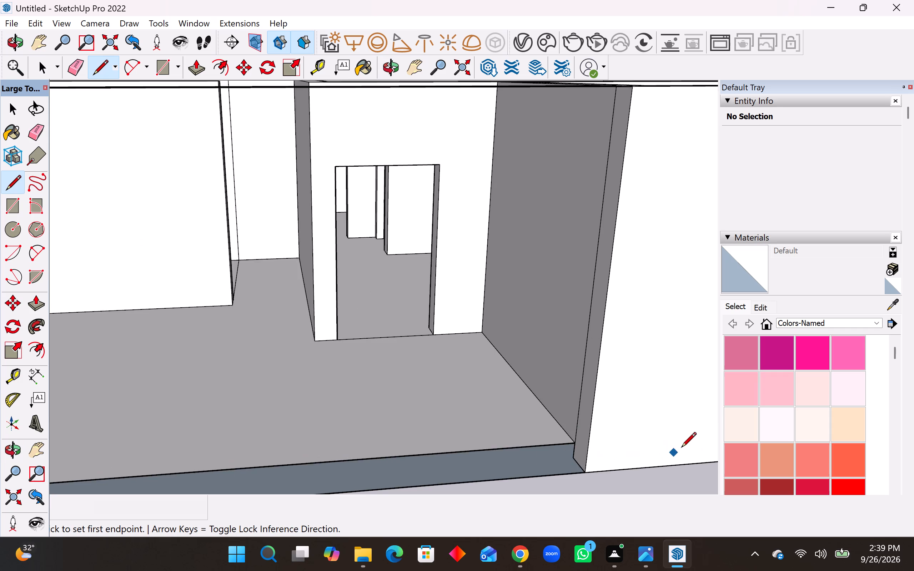
pyautogui.scroll(-7, 681, 448)
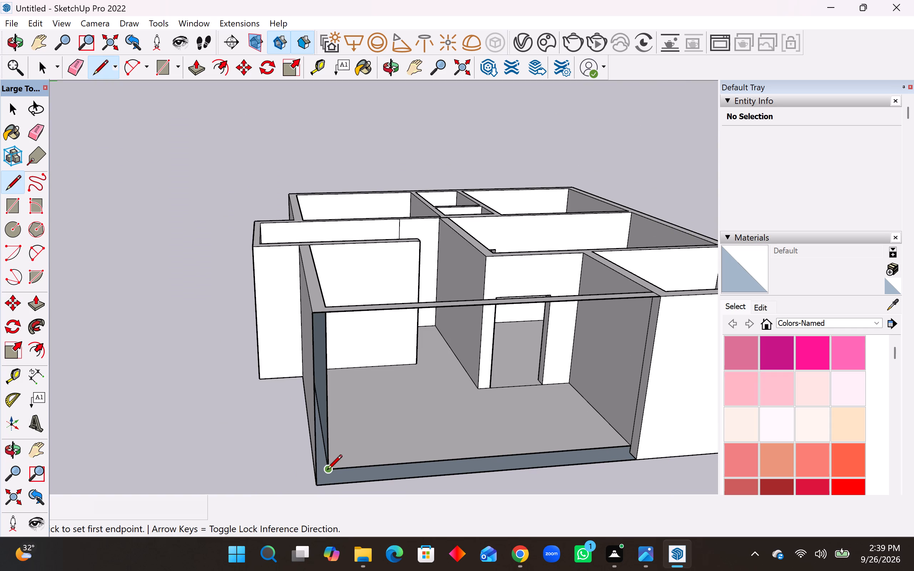
pyautogui.scroll(4, 327, 471)
pyautogui.scroll(-4, 330, 482)
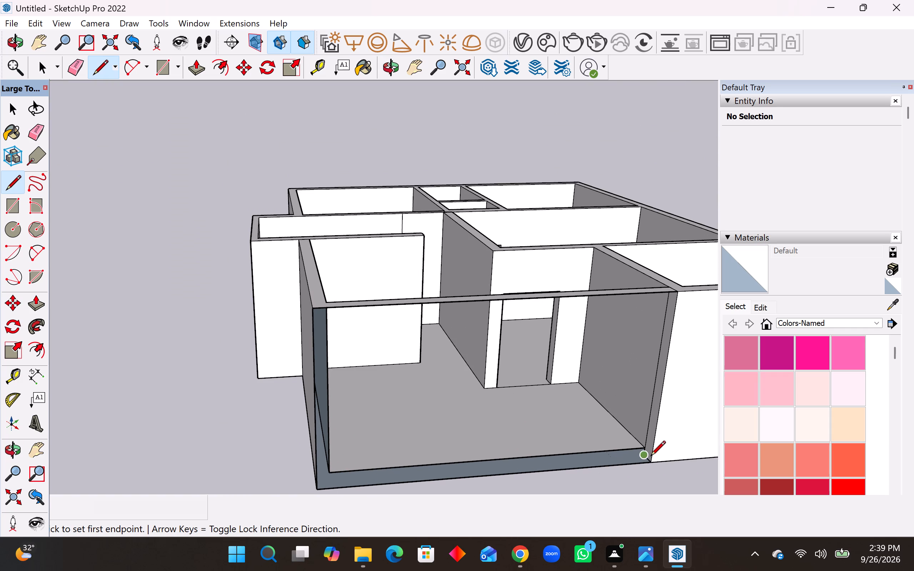
pyautogui.scroll(12, 643, 457)
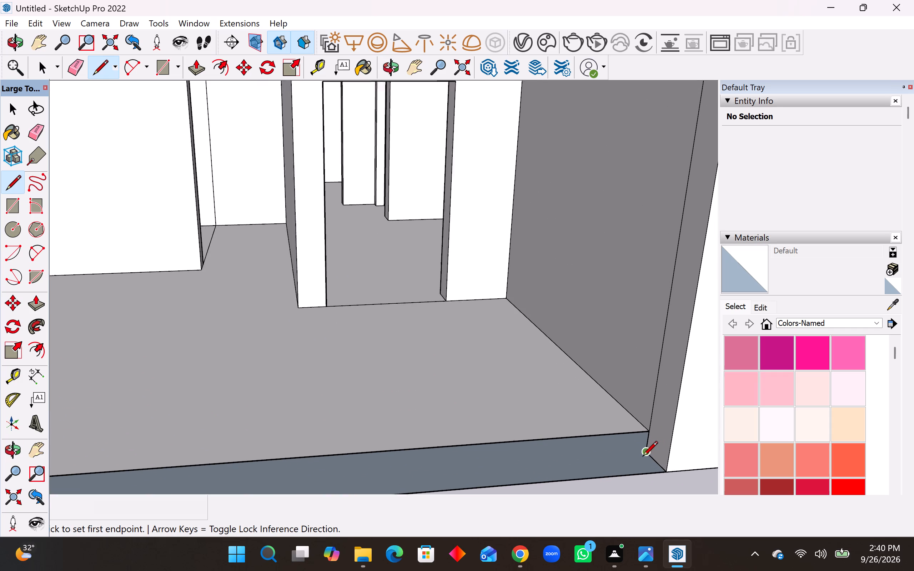
pyautogui.click(646, 451)
pyautogui.scroll(-9, 664, 471)
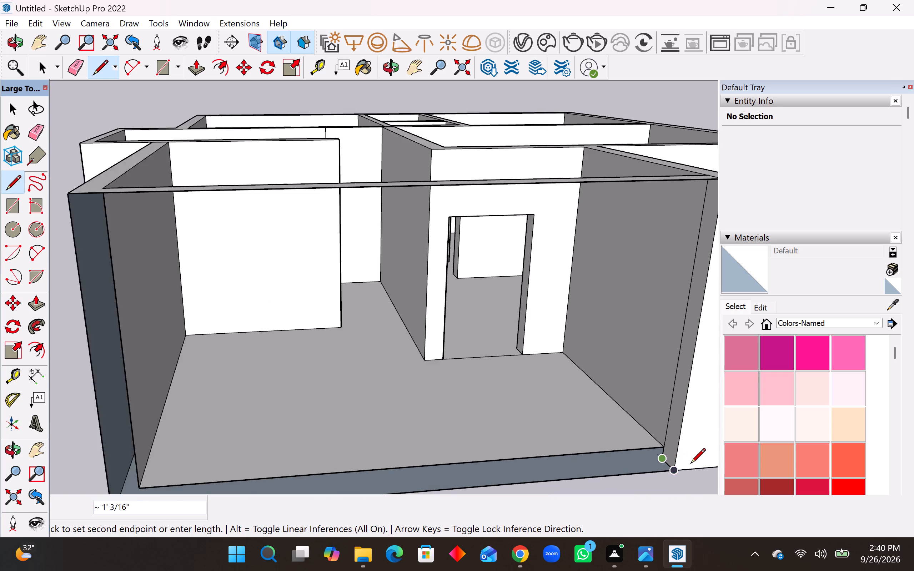
pyautogui.scroll(-2, 690, 464)
pyautogui.scroll(-4, 524, 426)
pyautogui.scroll(2, 381, 474)
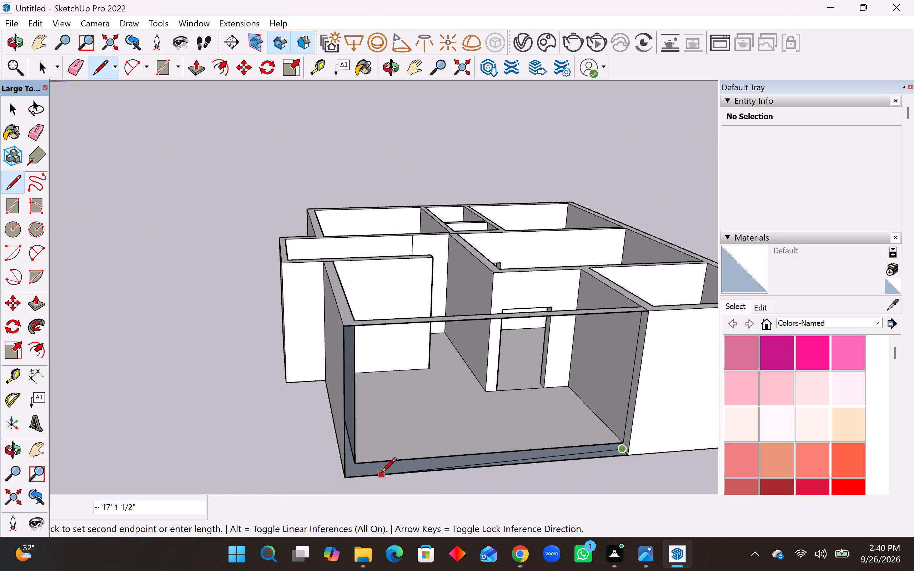
pyautogui.scroll(12, 381, 474)
pyautogui.scroll(3, 325, 466)
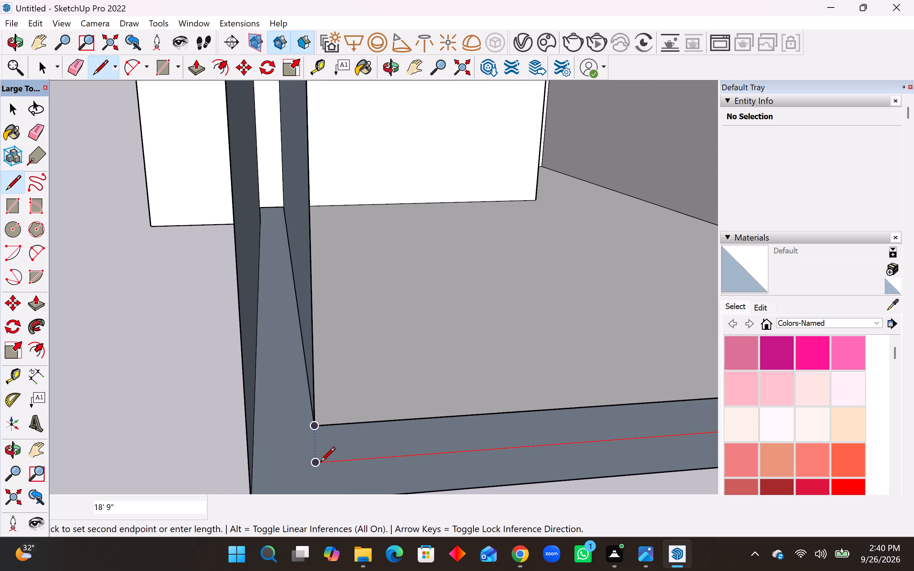
pyautogui.click(320, 463)
pyautogui.click(318, 426)
# Delete the exterior face of the large room's side wall, between the open corner and the small corner room.
pyautogui.moveTo(361, 460); pyautogui.dragTo(410, 452, button='middle')
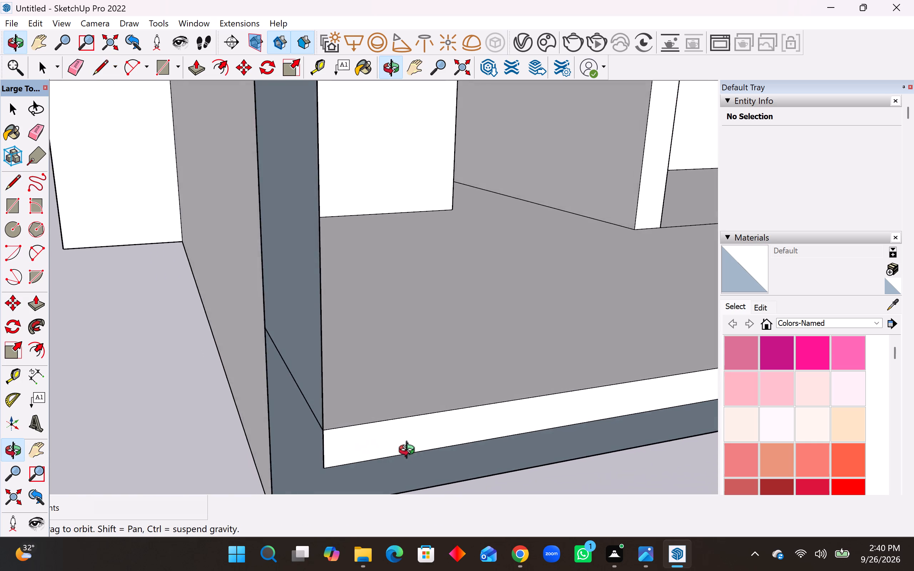
pyautogui.moveTo(410, 452); pyautogui.dragTo(368, 457, button='middle')
pyautogui.moveTo(369, 457); pyautogui.dragTo(382, 484, button='middle')
pyautogui.scroll(-8, 464, 456)
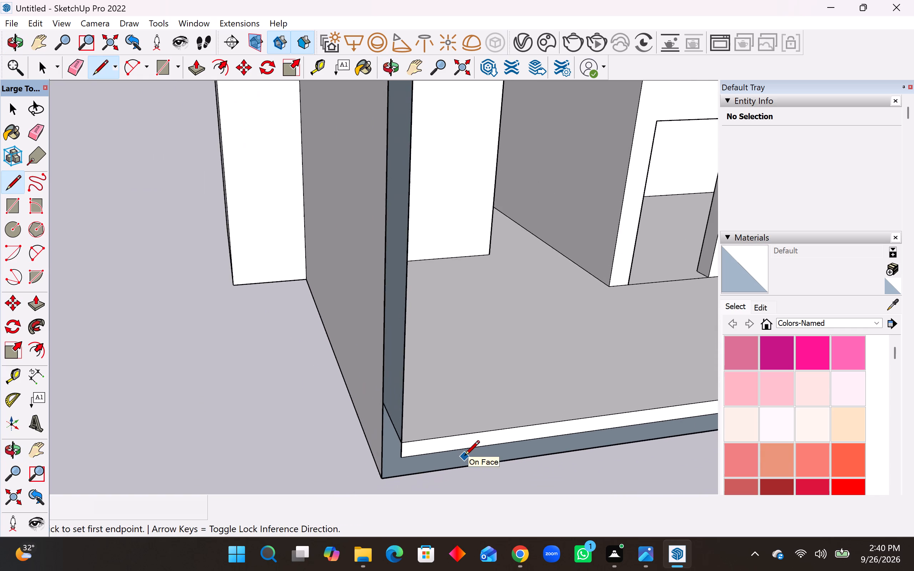
pyautogui.scroll(-6, 464, 456)
pyautogui.moveTo(449, 461); pyautogui.dragTo(598, 467, button='middle')
pyautogui.scroll(-1, 449, 461)
pyautogui.press('space')
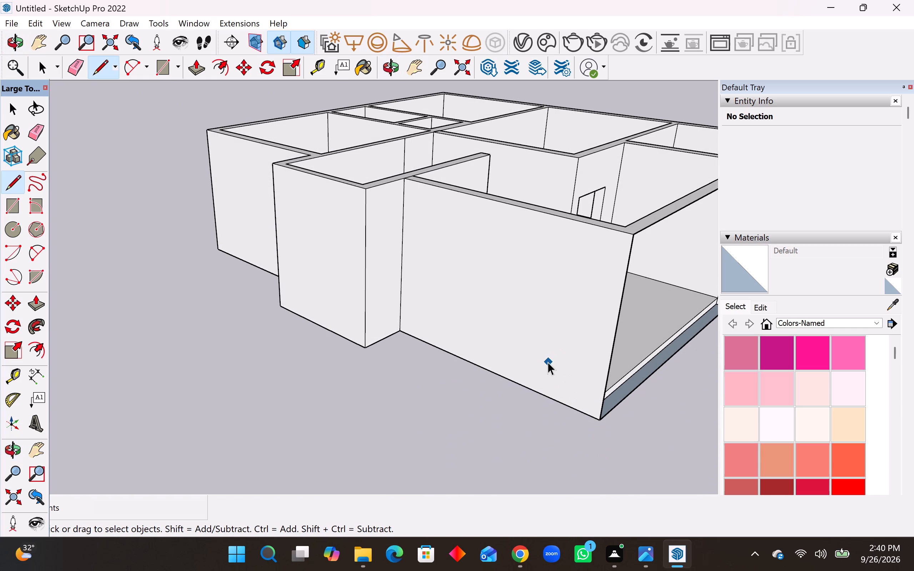
pyautogui.click(545, 357)
pyautogui.press('Delete')
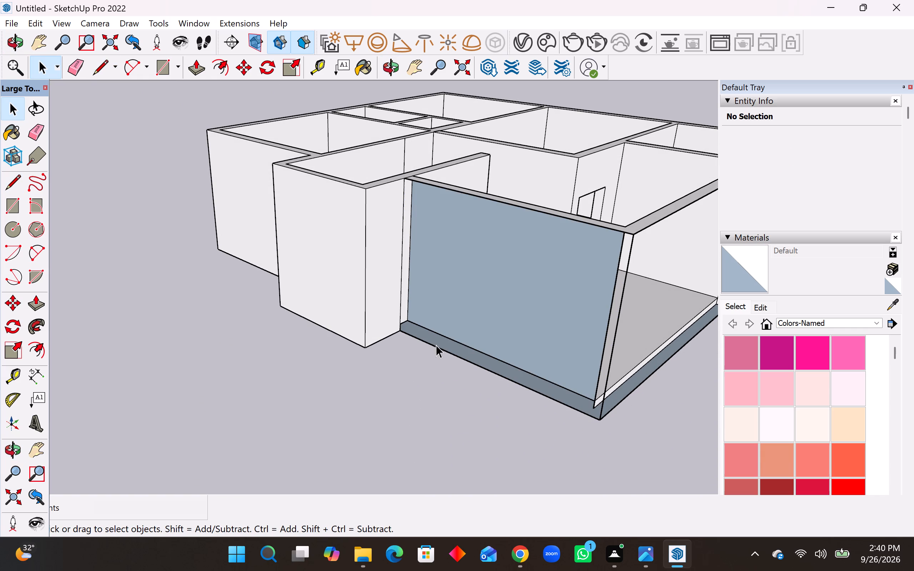
# Outline the opened side wall's base end by the small corner room: 9" inward from the outer bottom corner, then vertically up to the floor corner.
pyautogui.scroll(9, 381, 295)
pyautogui.moveTo(486, 345); pyautogui.dragTo(411, 396, button='middle')
pyautogui.scroll(2, 376, 418)
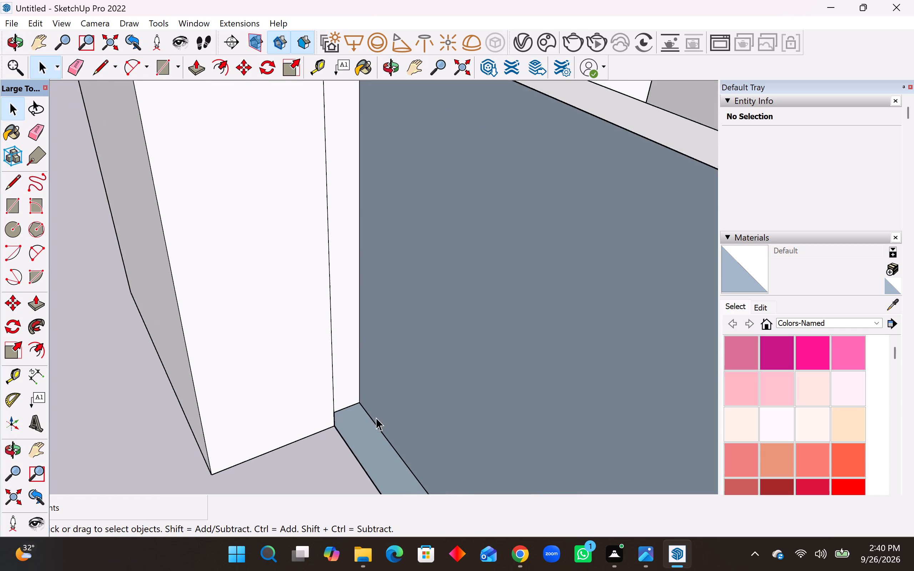
pyautogui.scroll(8, 376, 418)
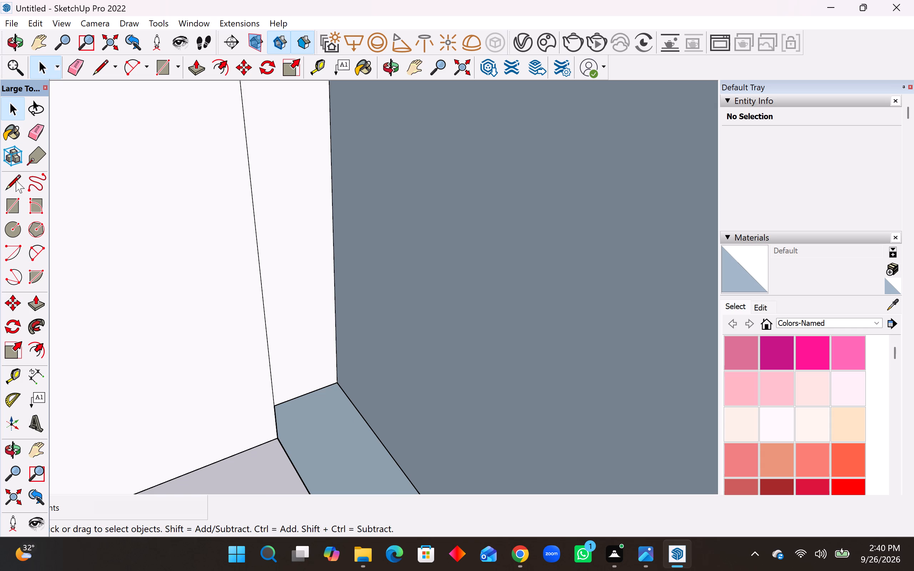
pyautogui.click(16, 183)
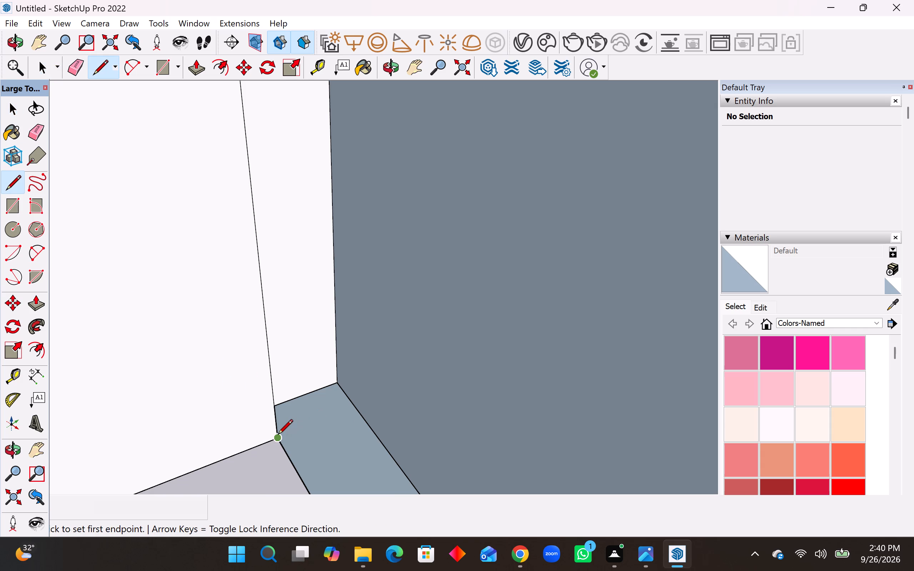
pyautogui.click(278, 435)
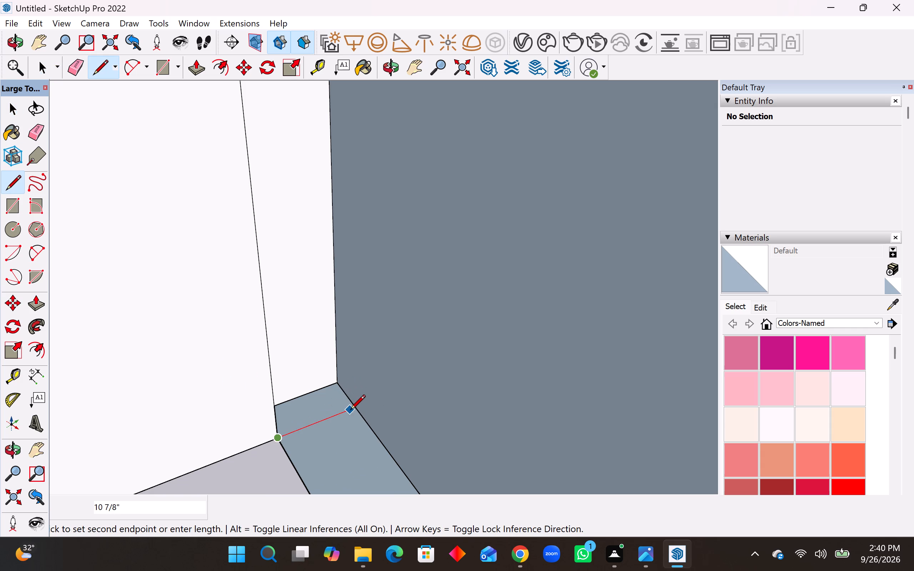
pyautogui.scroll(5, 354, 413)
pyautogui.moveTo(354, 411); pyautogui.dragTo(362, 511, button='middle')
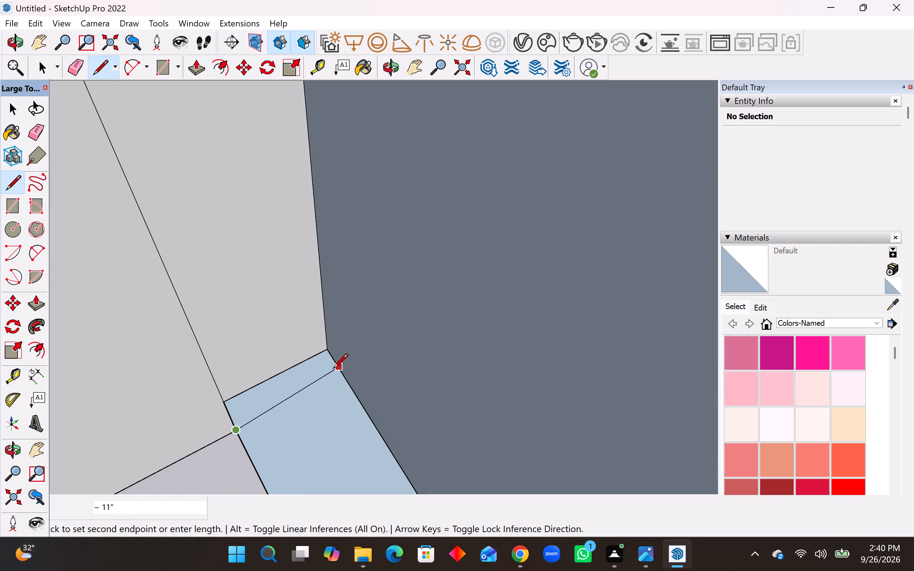
pyautogui.moveTo(331, 369); pyautogui.dragTo(347, 440, button='middle')
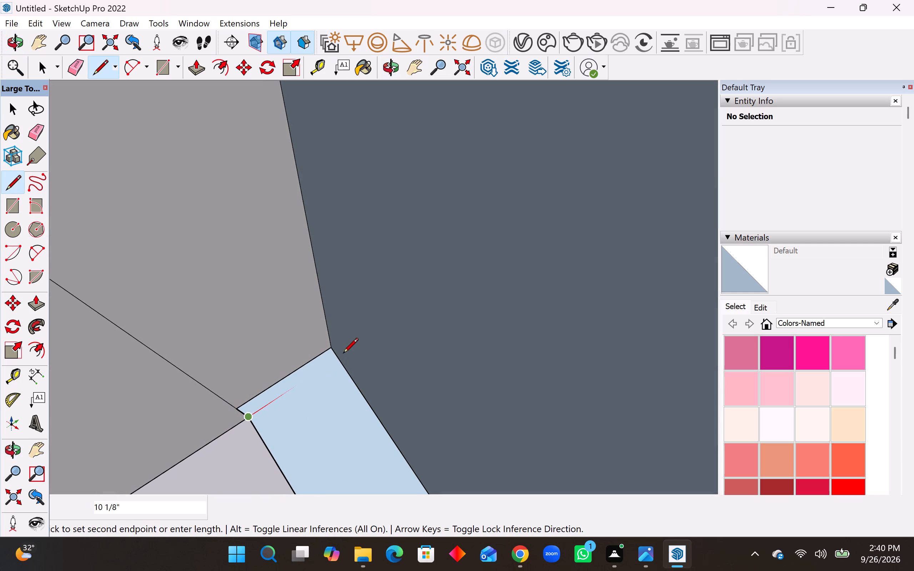
pyautogui.scroll(2, 342, 359)
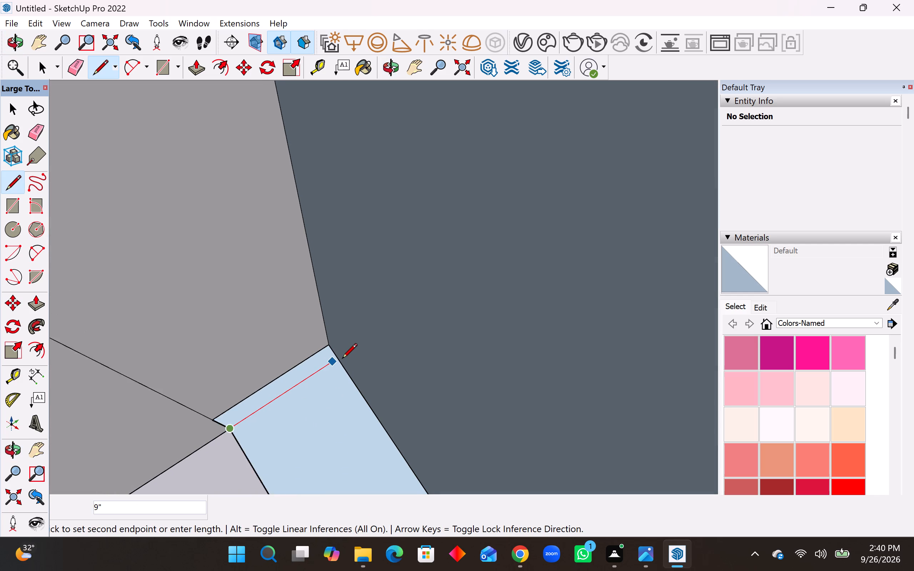
pyautogui.scroll(7, 342, 359)
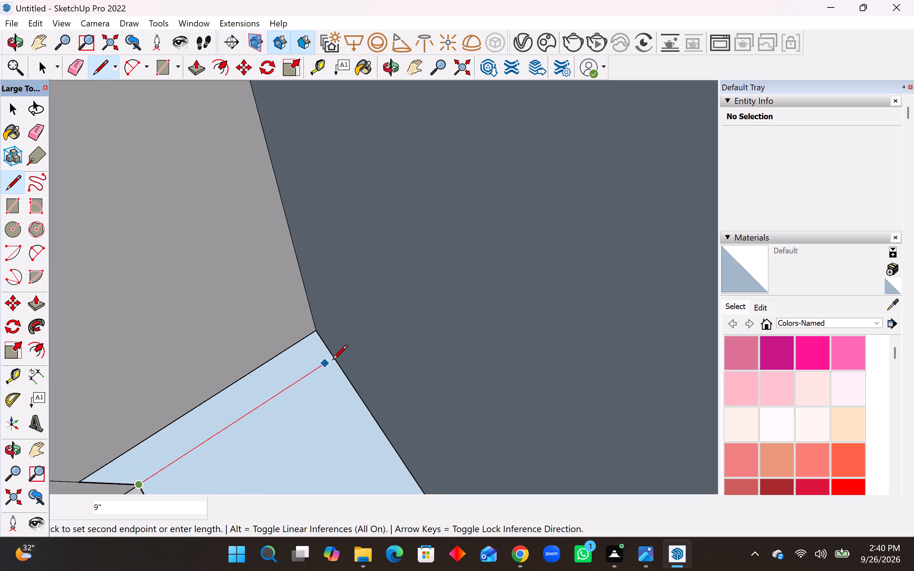
pyautogui.scroll(8, 332, 361)
pyautogui.scroll(-3, 355, 358)
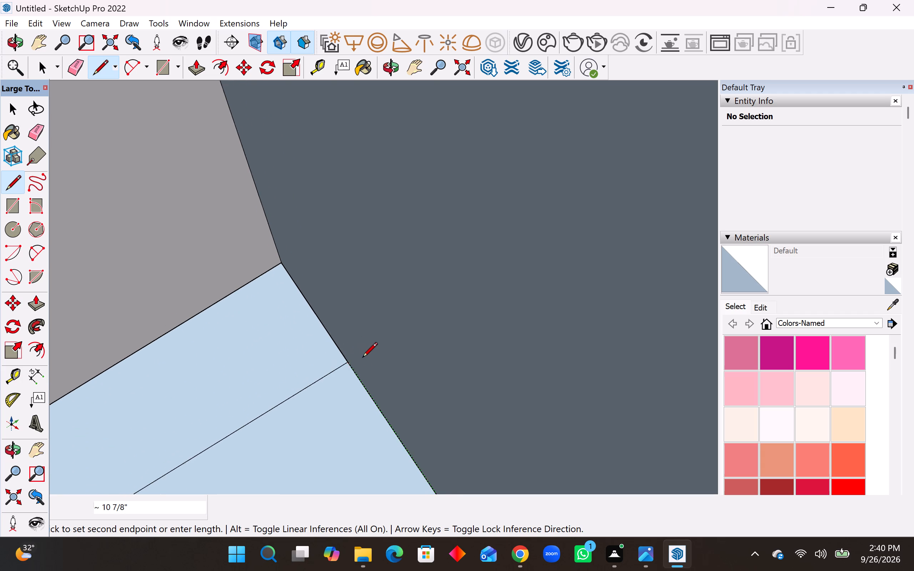
pyautogui.scroll(-20, 362, 358)
pyautogui.scroll(-8, 362, 358)
pyautogui.moveTo(376, 395); pyautogui.dragTo(375, 204, button='middle')
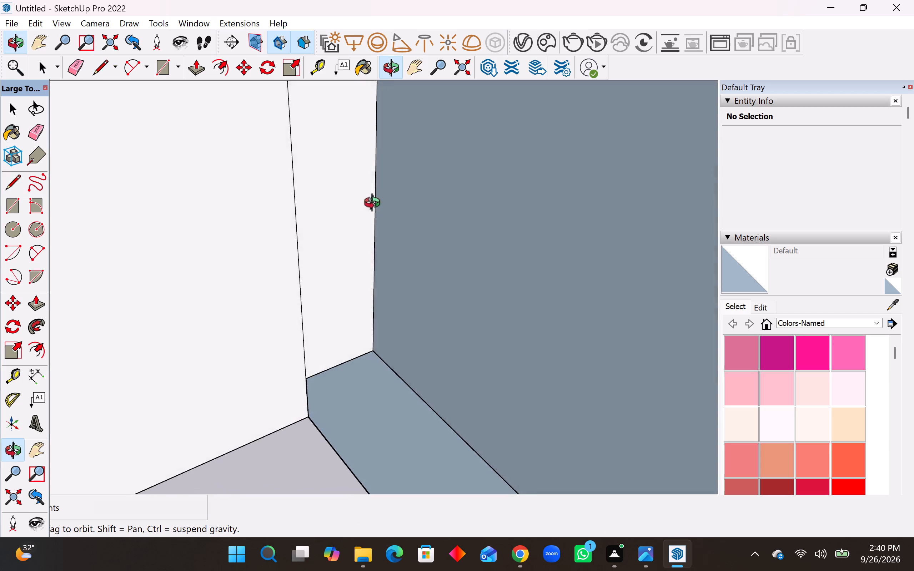
pyautogui.moveTo(375, 204); pyautogui.dragTo(350, 170, button='middle')
pyautogui.moveTo(343, 375); pyautogui.dragTo(367, 333, button='middle')
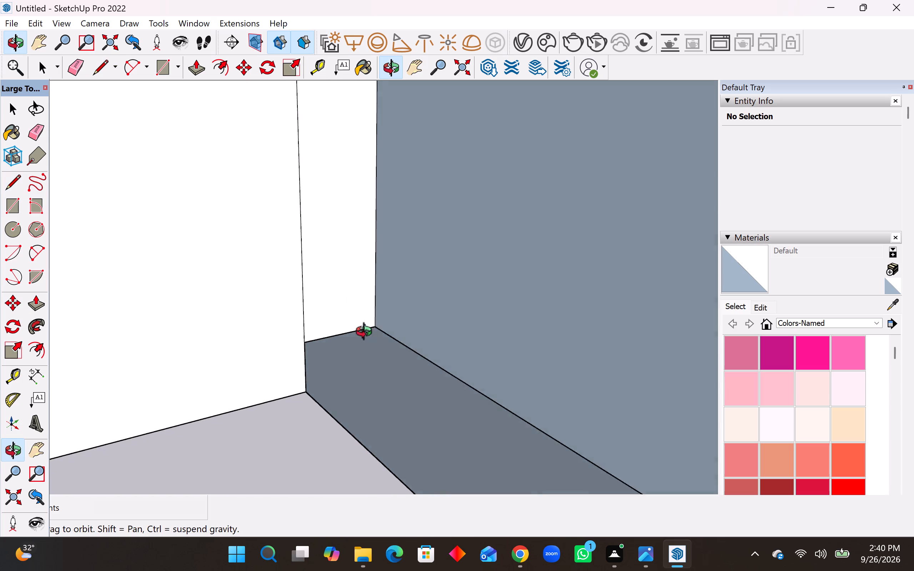
pyautogui.moveTo(367, 333); pyautogui.dragTo(417, 258, button='middle')
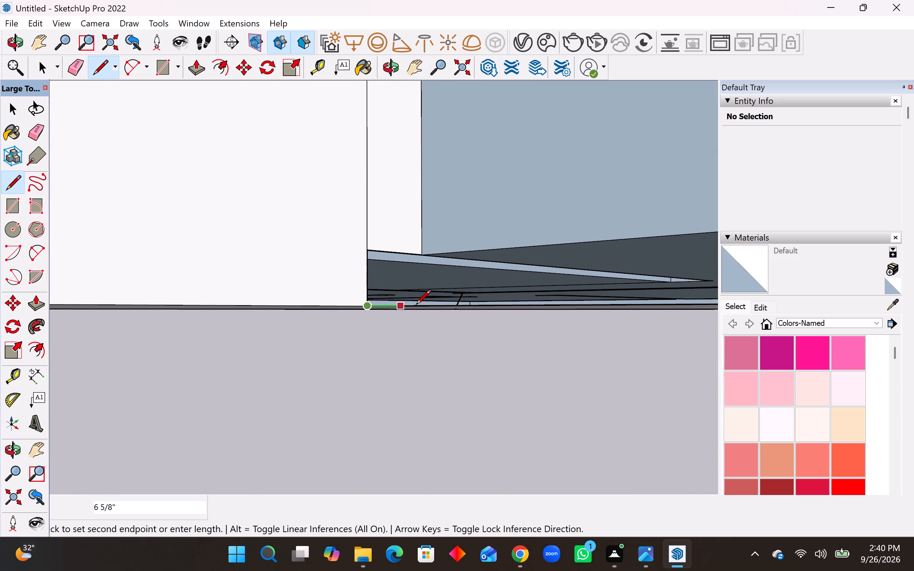
pyautogui.moveTo(429, 305); pyautogui.dragTo(389, 411, button='middle')
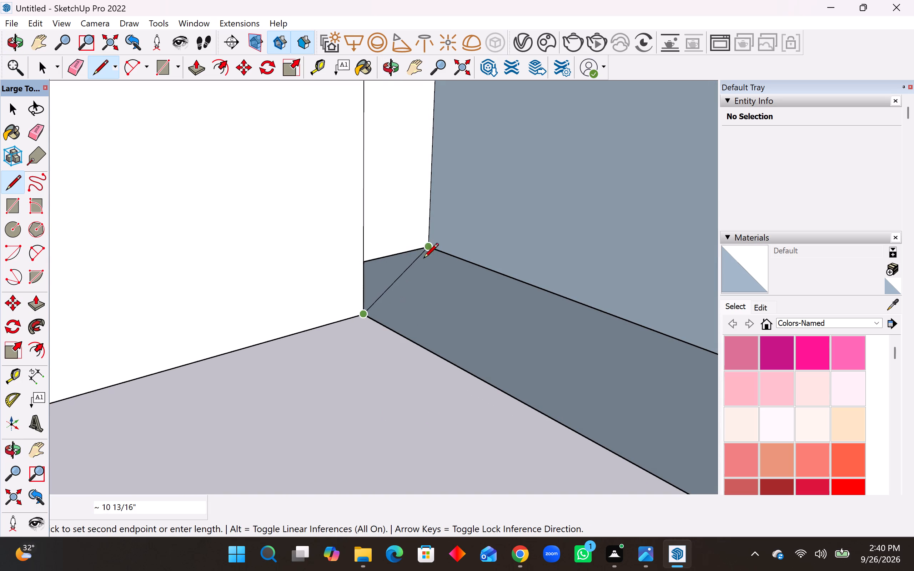
pyautogui.moveTo(428, 299); pyautogui.dragTo(397, 309, button='middle')
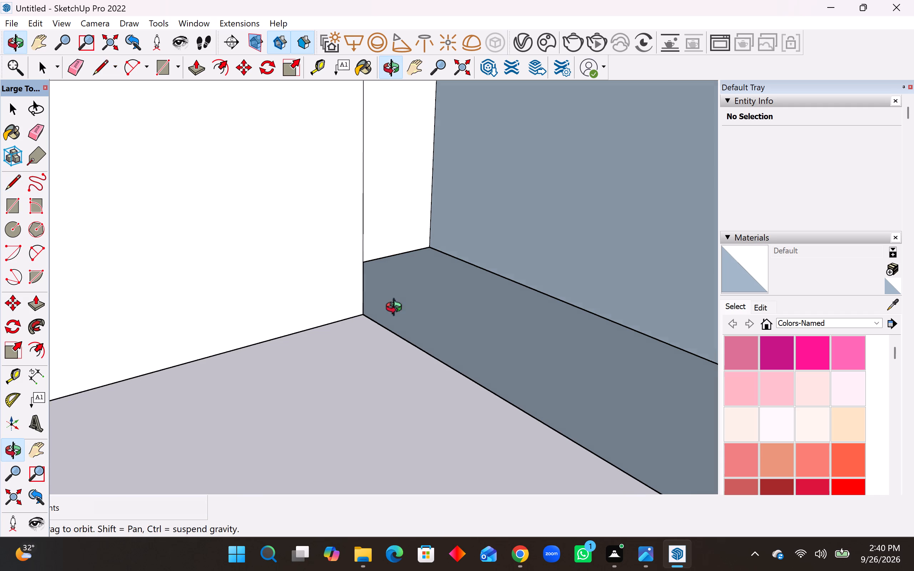
pyautogui.moveTo(397, 309); pyautogui.dragTo(374, 318, button='middle')
pyautogui.scroll(9, 439, 297)
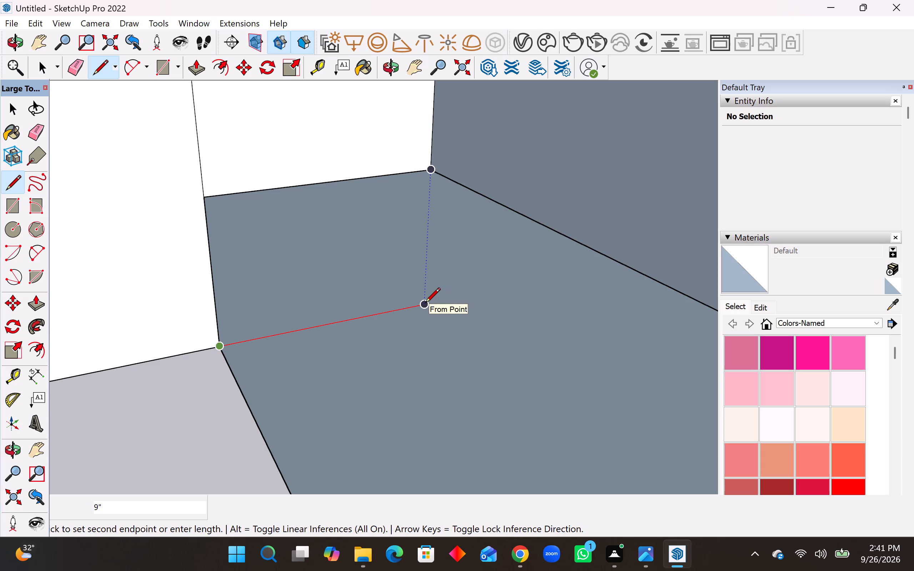
pyautogui.click(425, 303)
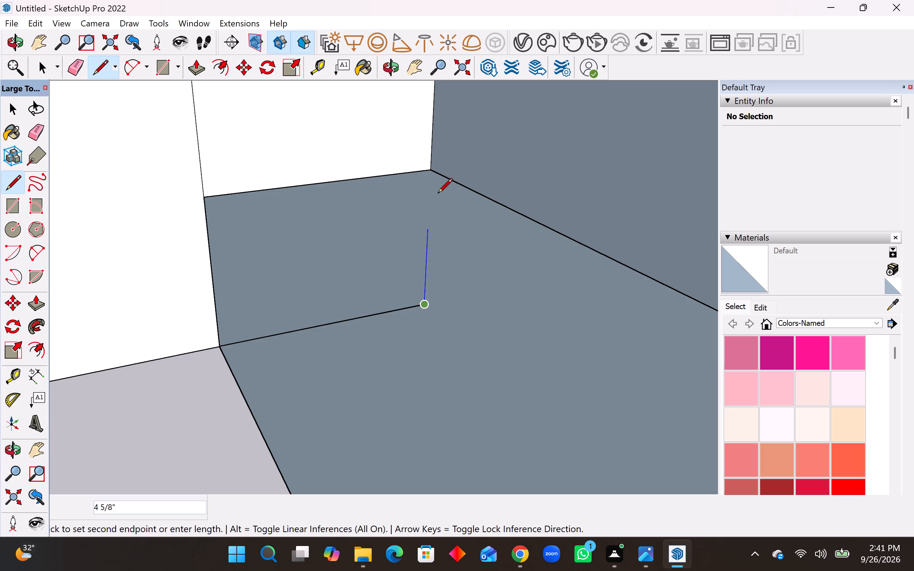
pyautogui.click(435, 172)
# Draw a 13' 7" line along the opened side wall's base, from the new corner by the small room to the lower inner corner at the open end.
pyautogui.scroll(-14, 421, 251)
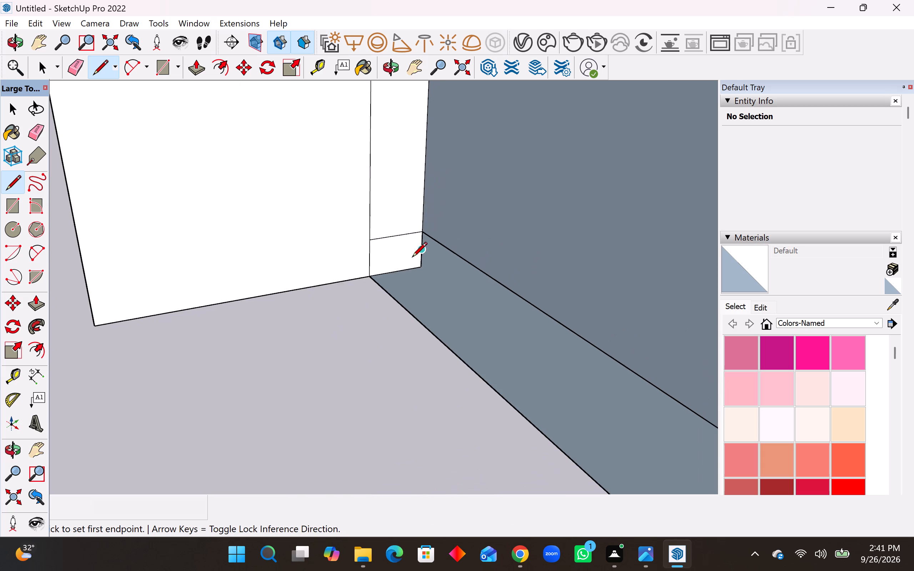
pyautogui.scroll(-11, 412, 258)
pyautogui.moveTo(363, 300); pyautogui.dragTo(460, 315, button='middle')
pyautogui.scroll(-3, 258, 300)
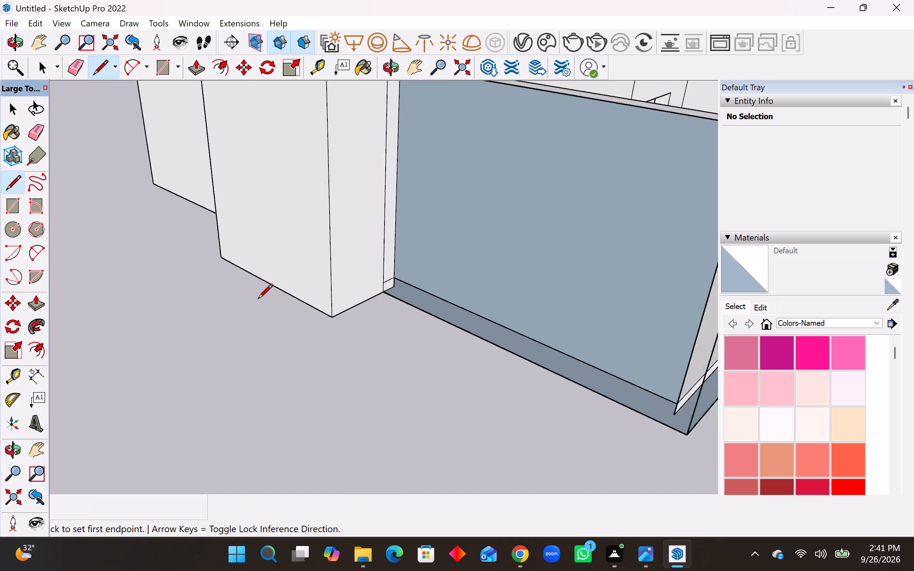
pyautogui.scroll(-7, 258, 300)
pyautogui.moveTo(449, 330); pyautogui.dragTo(403, 452, button='middle')
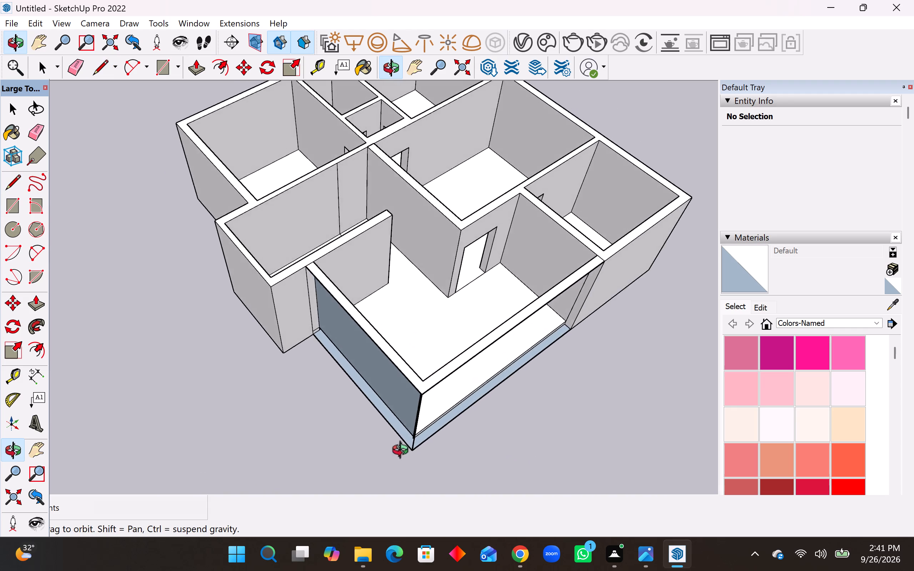
pyautogui.moveTo(403, 452); pyautogui.dragTo(380, 305, button='middle')
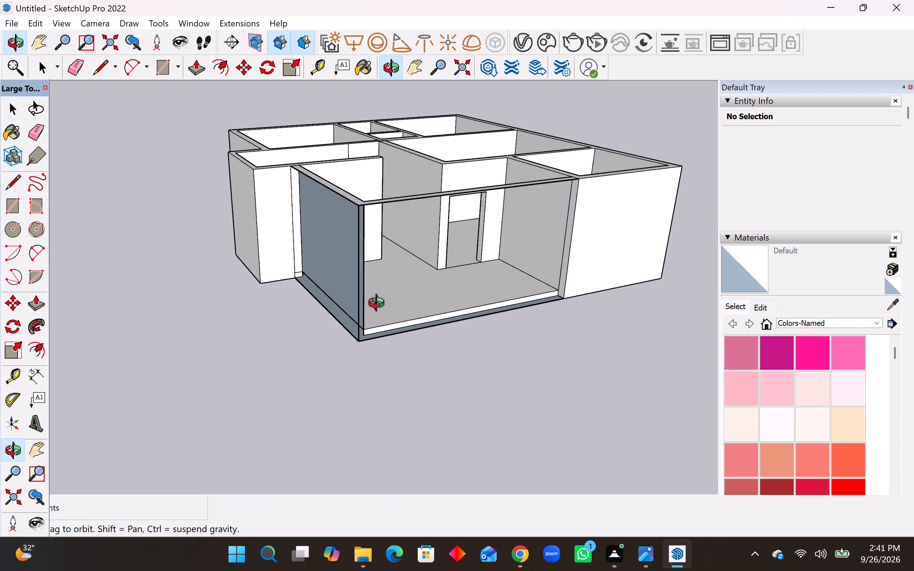
pyautogui.moveTo(380, 305); pyautogui.dragTo(491, 327, button='middle')
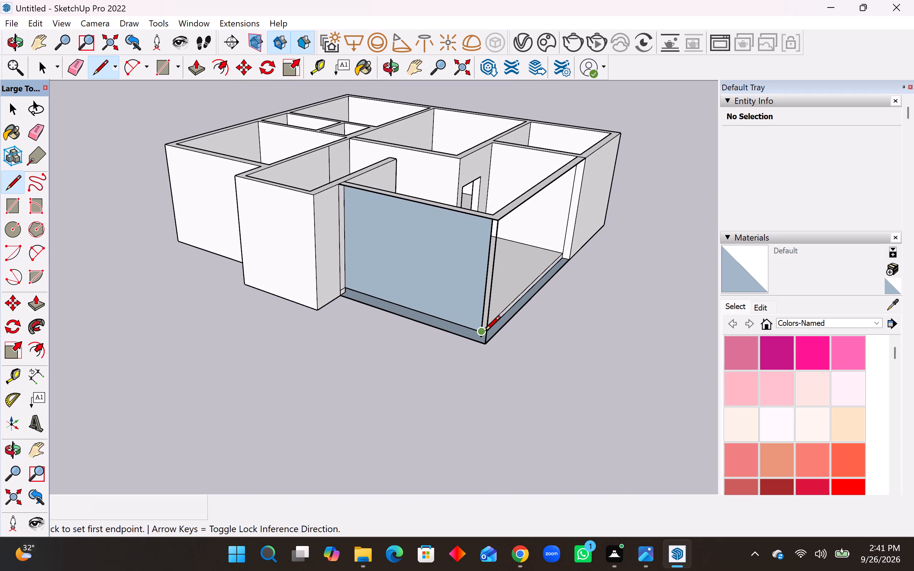
pyautogui.scroll(9, 367, 298)
pyautogui.scroll(-4, 396, 336)
pyautogui.moveTo(411, 329); pyautogui.dragTo(442, 459, button='middle')
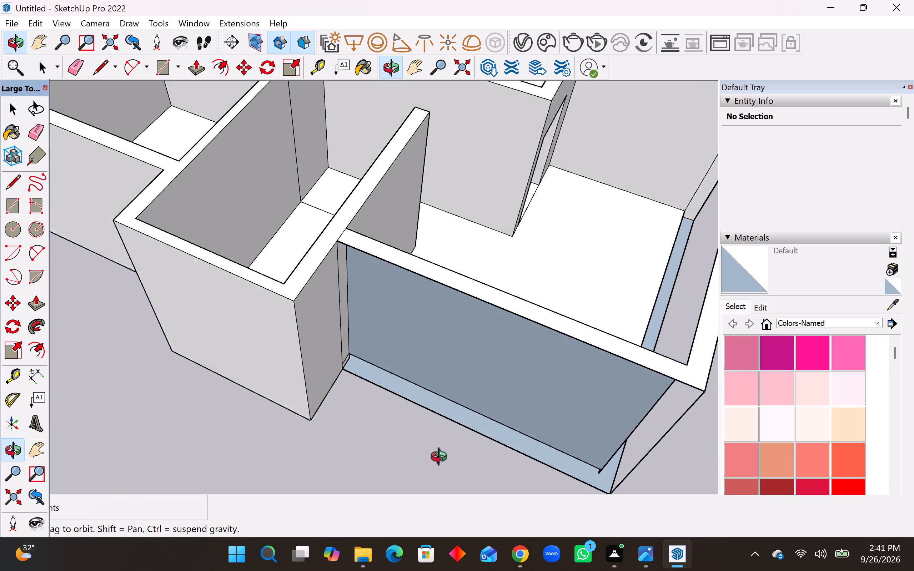
pyautogui.moveTo(442, 459); pyautogui.dragTo(335, 391, button='middle')
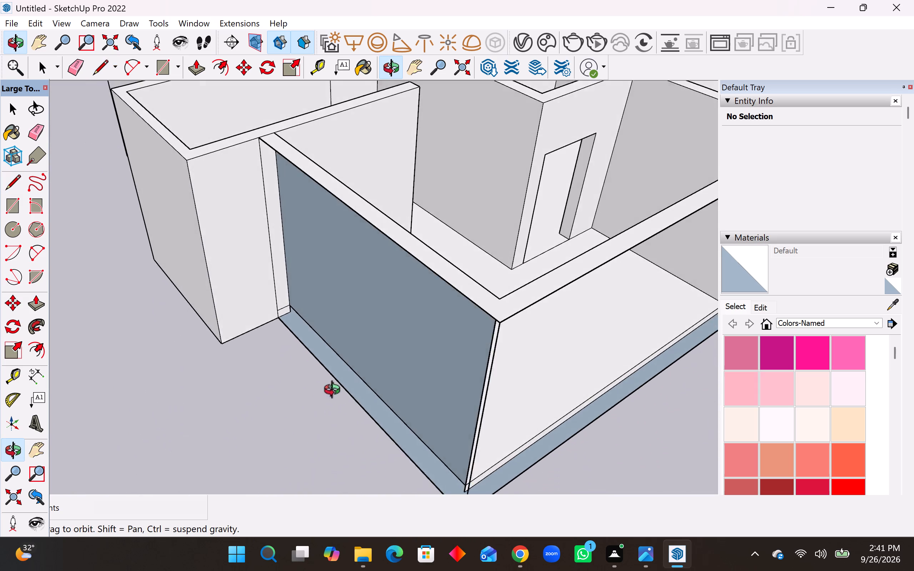
pyautogui.moveTo(335, 391); pyautogui.dragTo(439, 323, button='middle')
pyautogui.scroll(6, 505, 315)
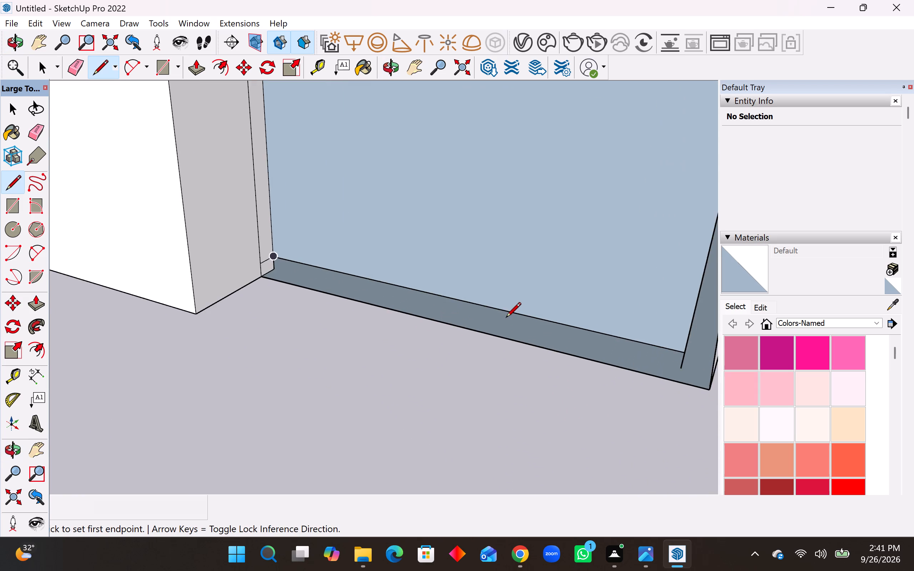
pyautogui.scroll(2, 506, 318)
pyautogui.scroll(-8, 497, 324)
pyautogui.moveTo(583, 362); pyautogui.dragTo(635, 371, button='middle')
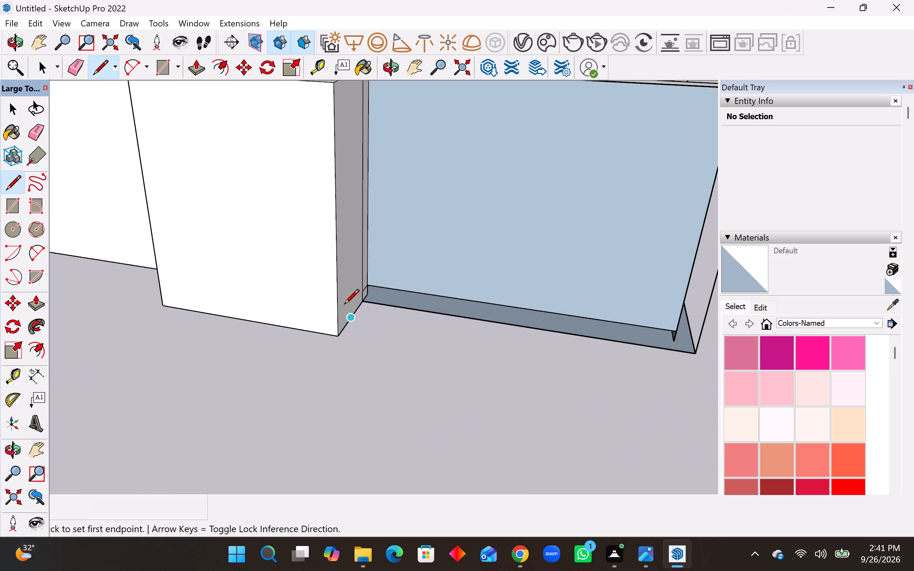
pyautogui.moveTo(366, 294); pyautogui.dragTo(371, 297)
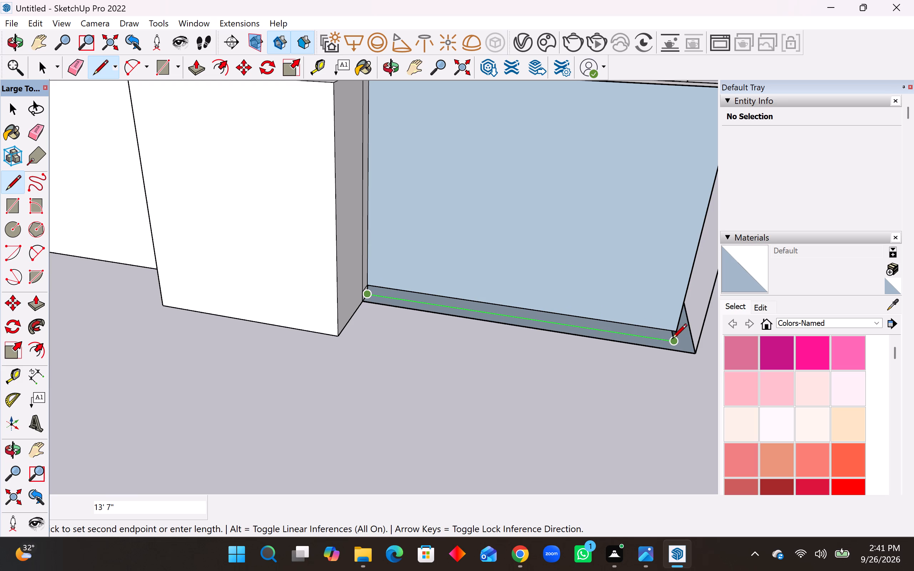
pyautogui.click(673, 340)
# Delete the remaining interior face of the large room's side wall, above the base strip.
pyautogui.moveTo(666, 342); pyautogui.dragTo(532, 334, button='middle')
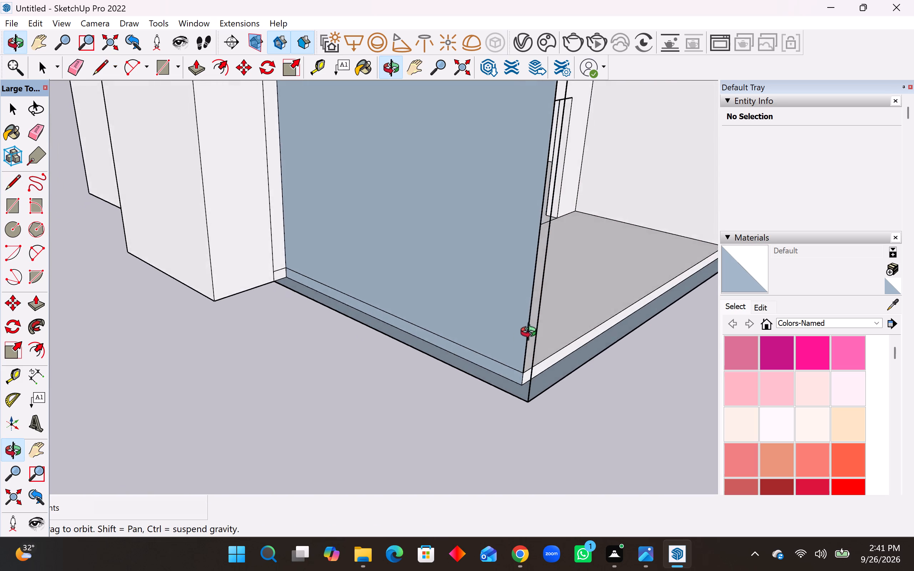
pyautogui.moveTo(532, 334); pyautogui.dragTo(488, 337, button='middle')
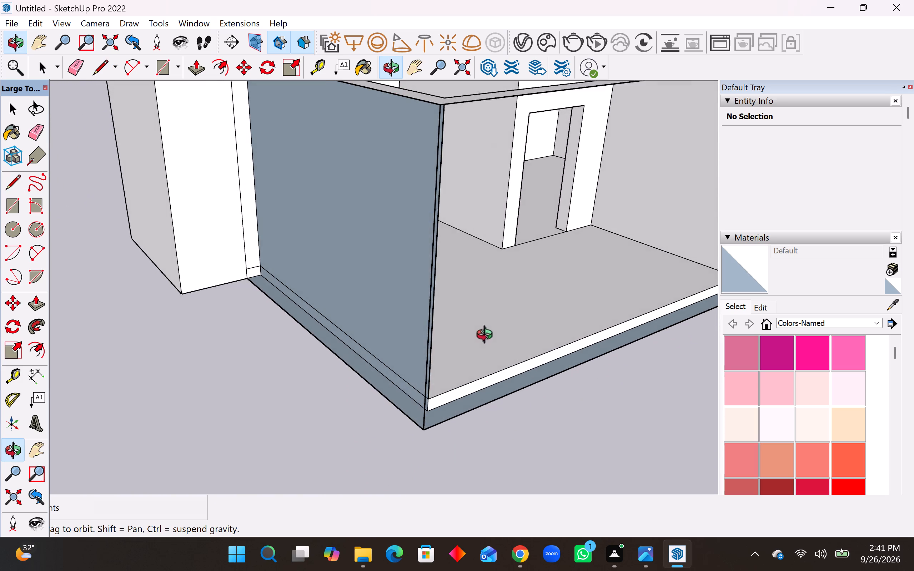
pyautogui.moveTo(488, 337); pyautogui.dragTo(509, 346, button='middle')
pyautogui.press('space')
pyautogui.click(433, 304)
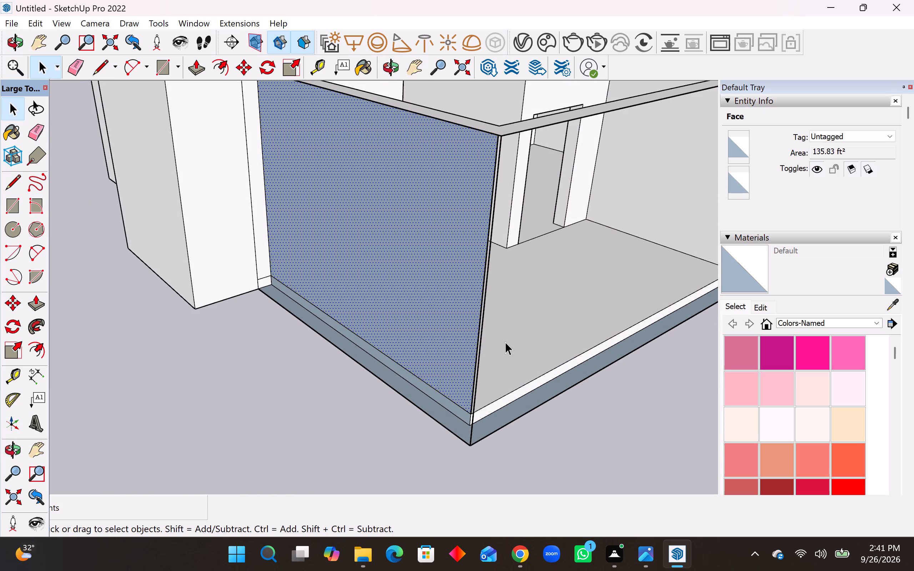
pyautogui.press('Delete')
# Push/Pull the narrow base strip under the large room's side floor edge 9" outward, flush with the outer wall line.
pyautogui.moveTo(410, 320); pyautogui.dragTo(595, 294, button='middle')
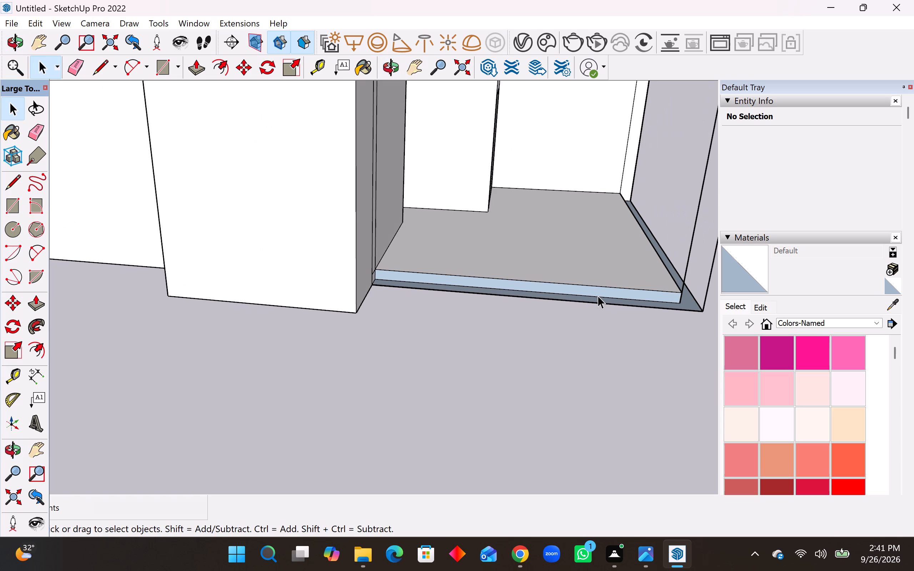
pyautogui.moveTo(586, 301); pyautogui.dragTo(498, 427, button='middle')
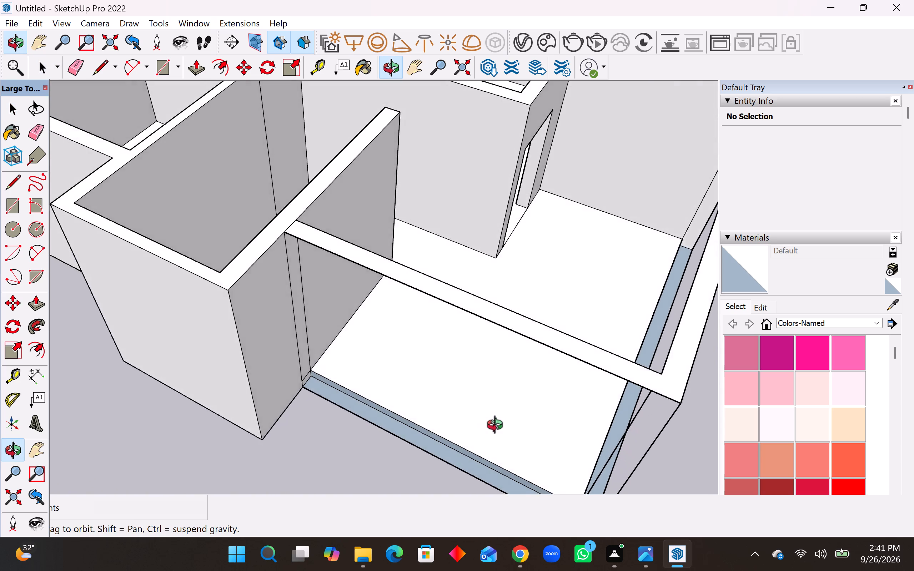
pyautogui.moveTo(498, 427); pyautogui.dragTo(553, 384, button='middle')
pyautogui.click(36, 302)
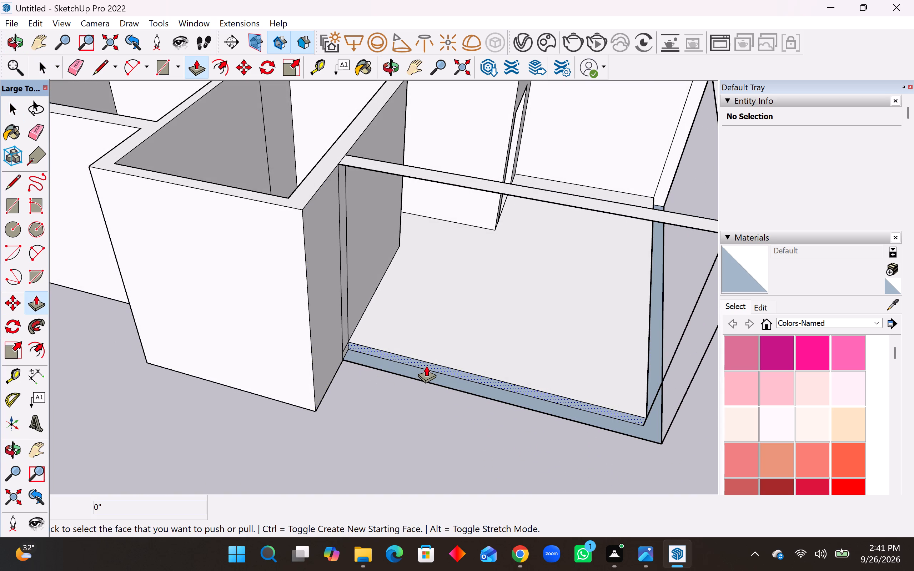
pyautogui.click(427, 365)
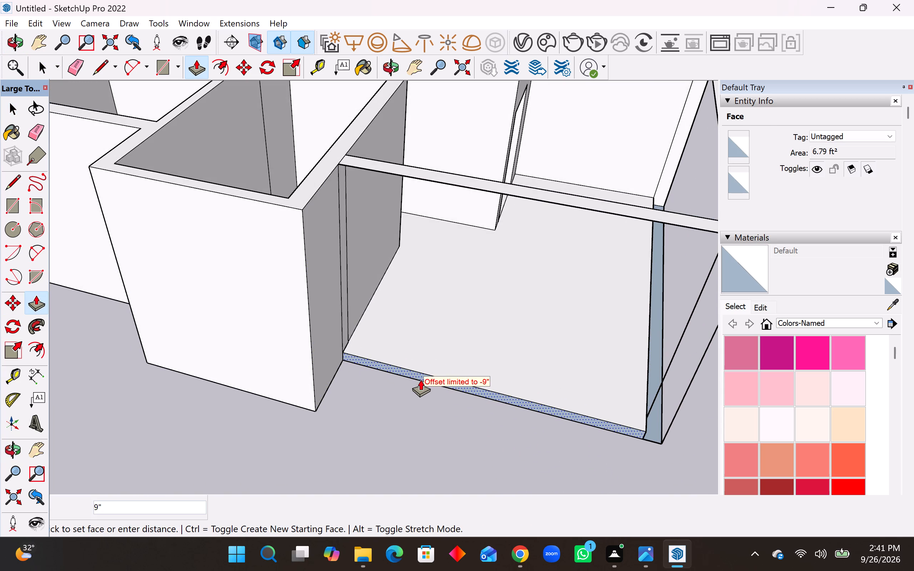
pyautogui.click(421, 380)
pyautogui.moveTo(503, 388); pyautogui.dragTo(502, 289, button='middle')
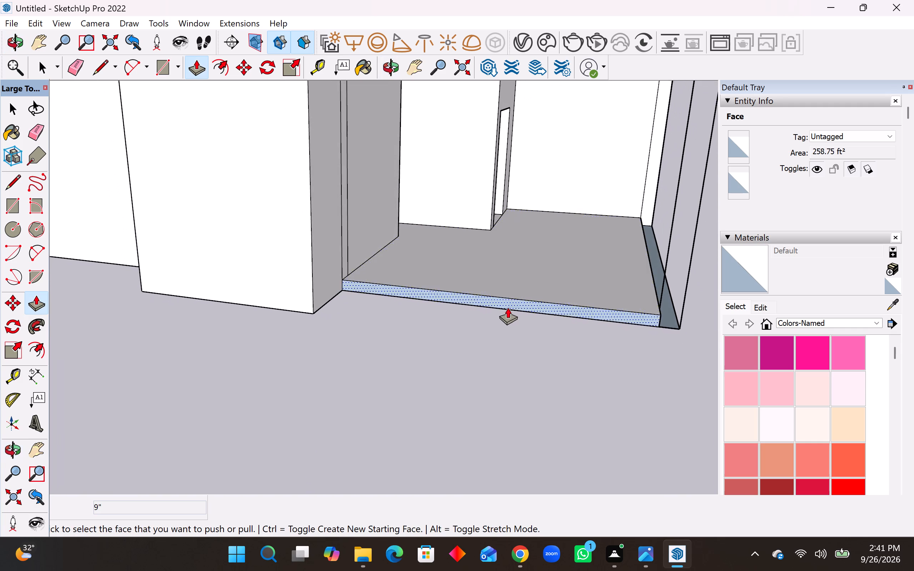
# Push/Pull the narrow base strip under the large room's front floor edge 9" outward, flush with the outer wall line.
pyautogui.scroll(7, 509, 313)
pyautogui.moveTo(509, 307); pyautogui.dragTo(299, 339, button='middle')
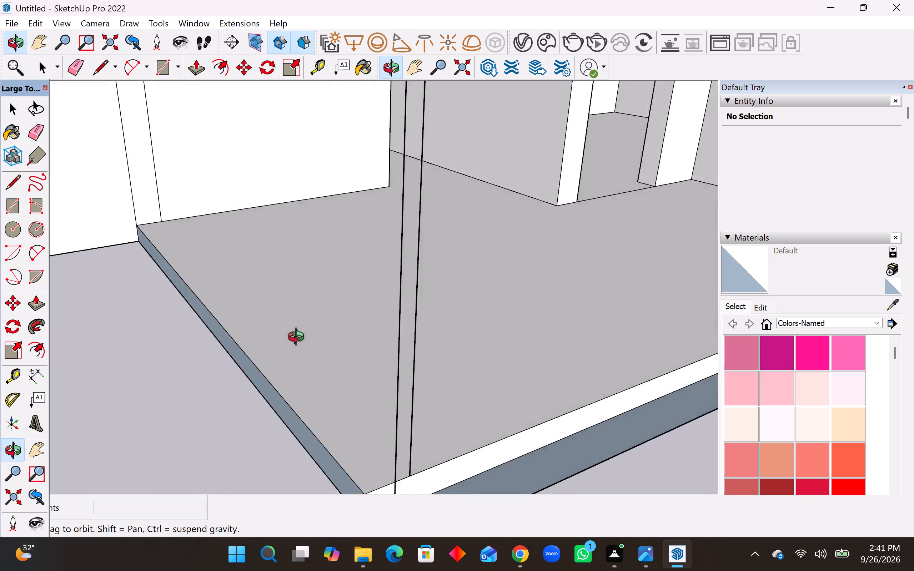
pyautogui.moveTo(299, 339); pyautogui.dragTo(281, 342, button='middle')
pyautogui.scroll(-4, 348, 389)
pyautogui.scroll(-4, 382, 409)
pyautogui.moveTo(409, 423); pyautogui.dragTo(397, 455, button='middle')
pyautogui.click(390, 463)
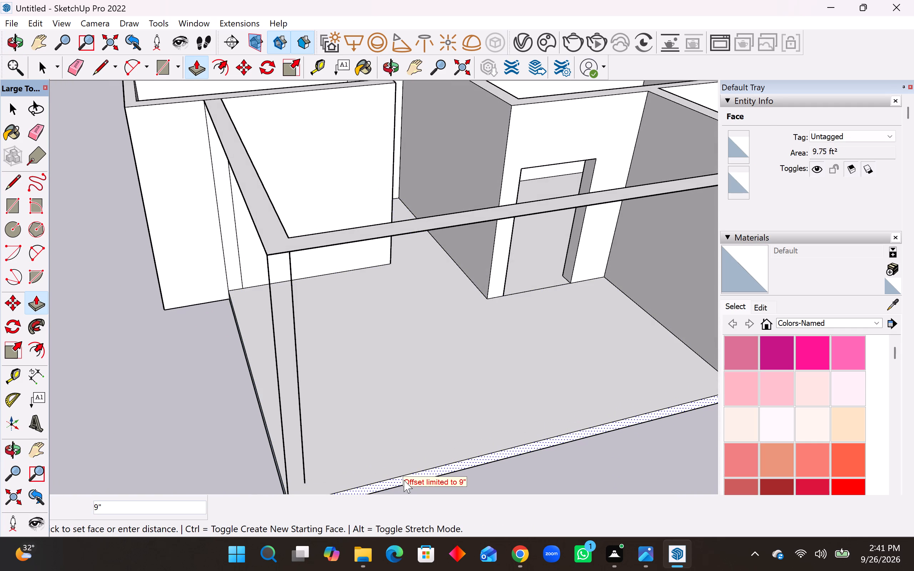
pyautogui.click(405, 482)
pyautogui.moveTo(422, 460); pyautogui.dragTo(437, 491, button='middle')
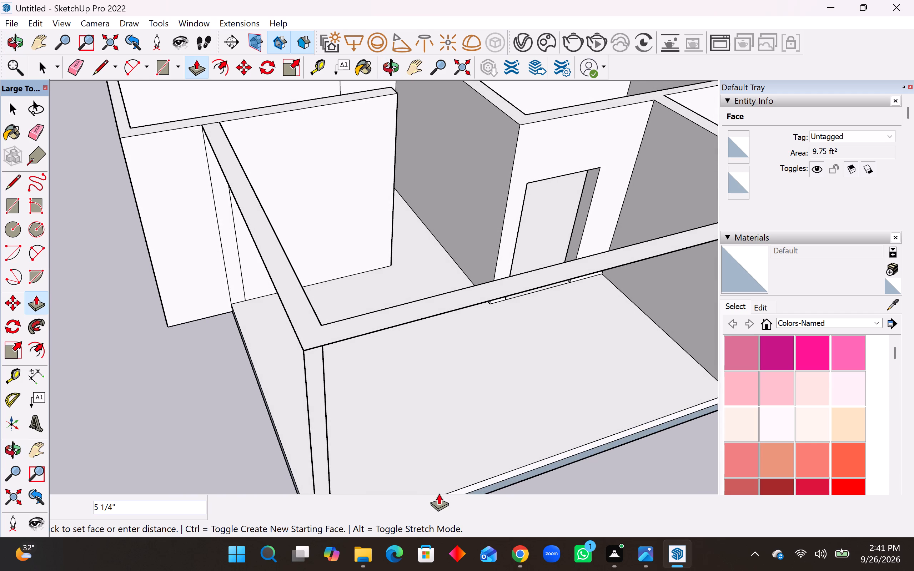
pyautogui.moveTo(512, 477); pyautogui.dragTo(474, 339, button='middle')
pyautogui.click(473, 344)
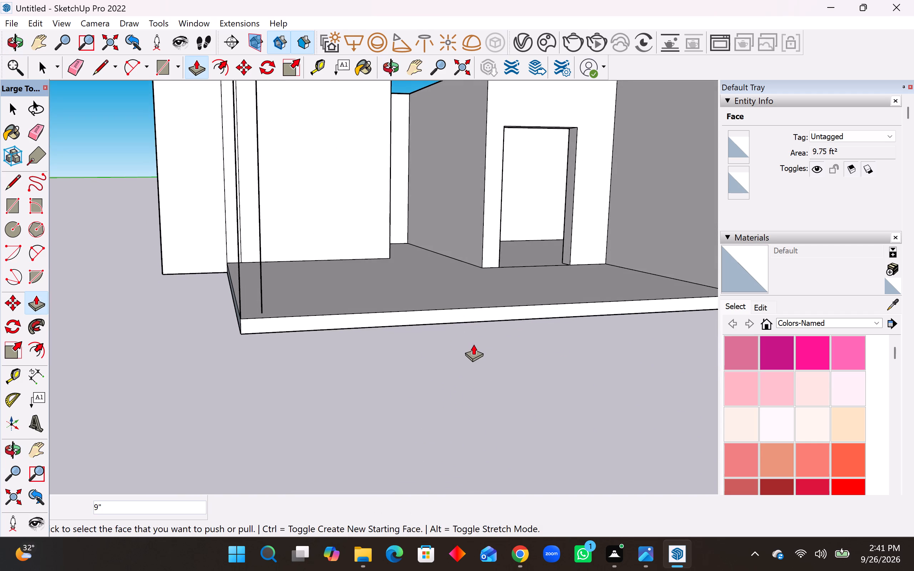
pyautogui.moveTo(453, 387); pyautogui.dragTo(577, 405, button='middle')
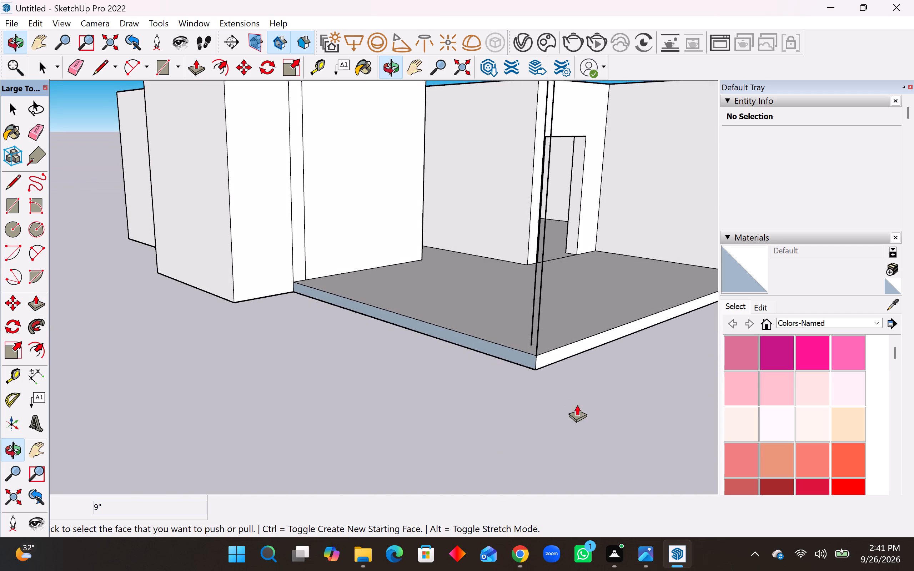
# Erase the leftover vertical corner edges and the top wall strips spanning the large room's two open sides.
pyautogui.click(31, 136)
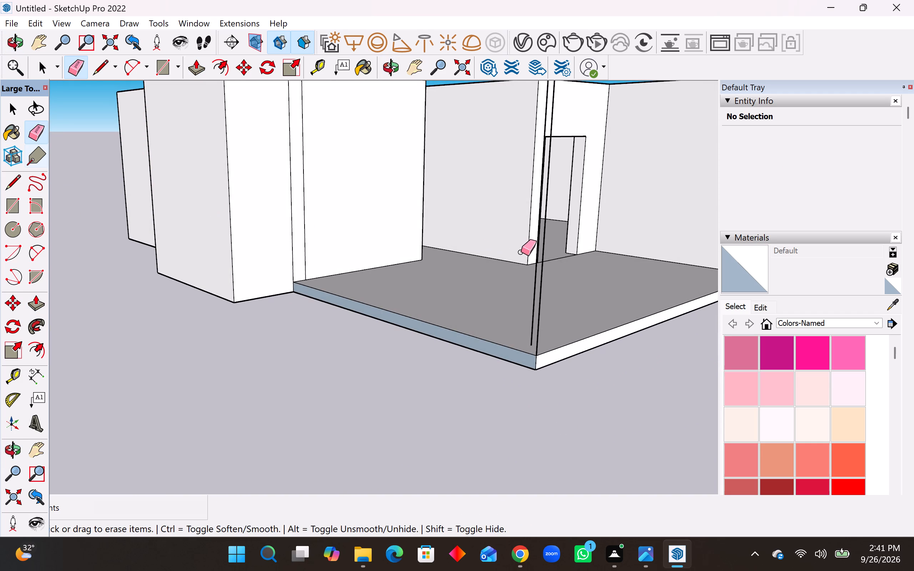
pyautogui.moveTo(523, 257); pyautogui.dragTo(586, 299, button='middle')
pyautogui.moveTo(666, 307); pyautogui.dragTo(684, 320)
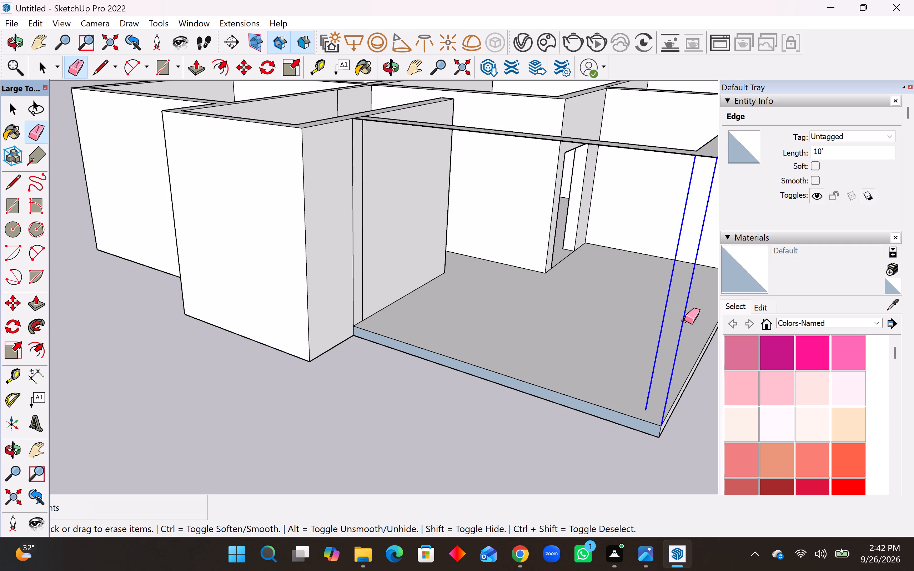
pyautogui.moveTo(684, 320); pyautogui.dragTo(686, 322)
pyautogui.moveTo(651, 187); pyautogui.dragTo(549, 309, button='middle')
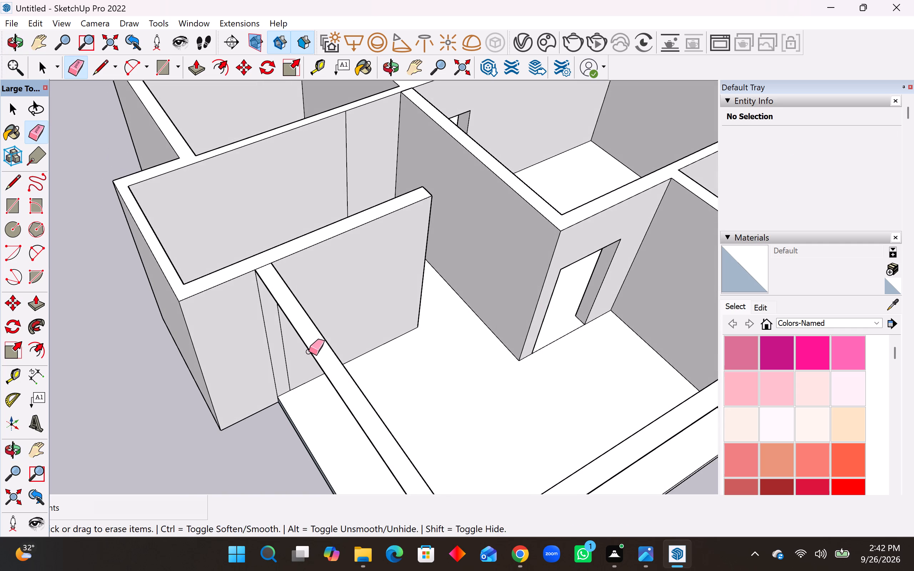
pyautogui.moveTo(309, 352); pyautogui.dragTo(336, 346)
pyautogui.scroll(-9, 295, 368)
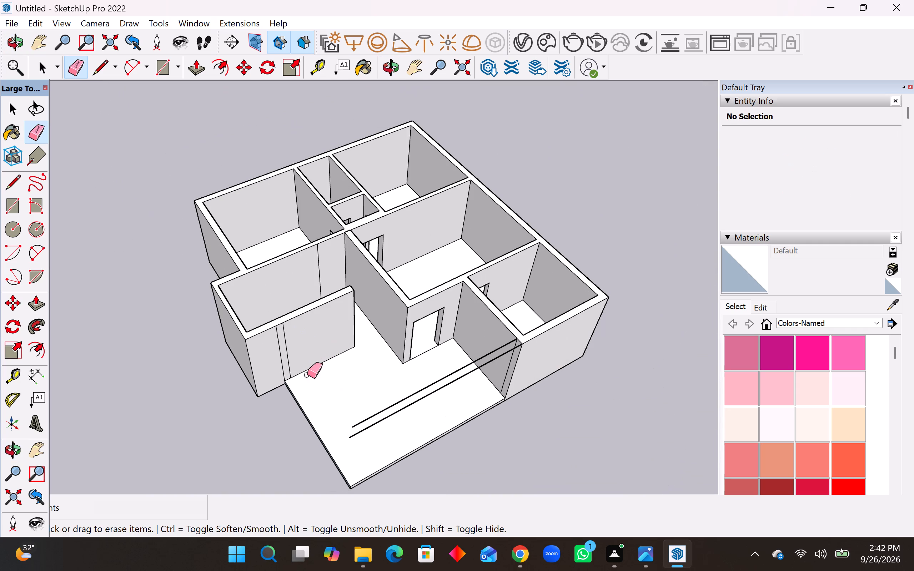
pyautogui.moveTo(396, 392); pyautogui.dragTo(401, 403)
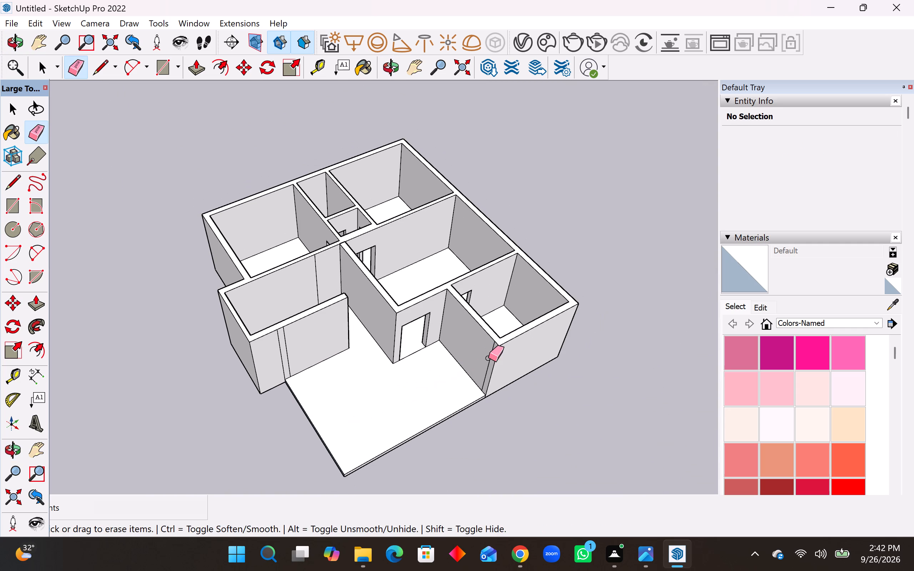
# Erase the stray vertical lines on both remaining walls where the large room's removed outer walls used to join.
pyautogui.moveTo(488, 358); pyautogui.dragTo(541, 348, button='middle')
pyautogui.scroll(7, 505, 321)
pyautogui.moveTo(508, 339); pyautogui.dragTo(507, 336)
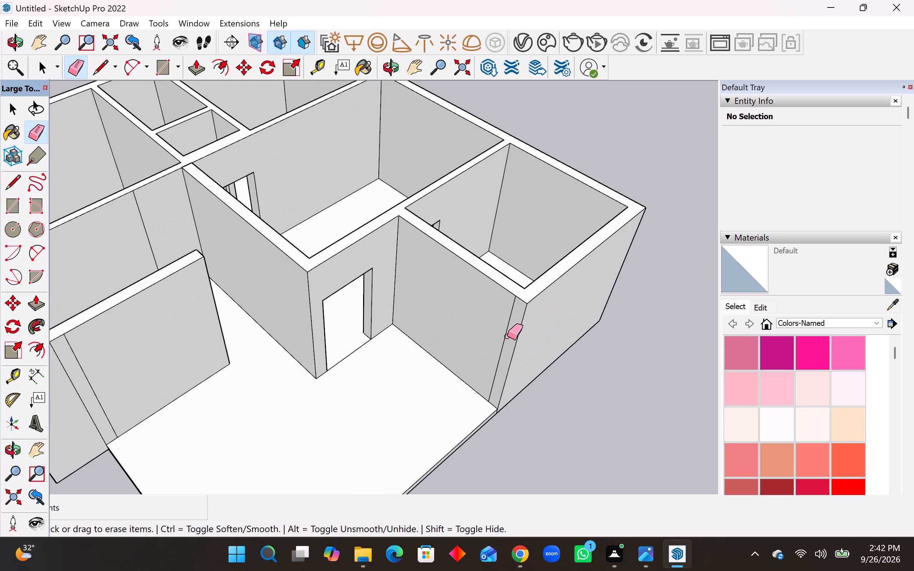
pyautogui.moveTo(507, 336); pyautogui.dragTo(504, 334)
pyautogui.scroll(-4, 220, 390)
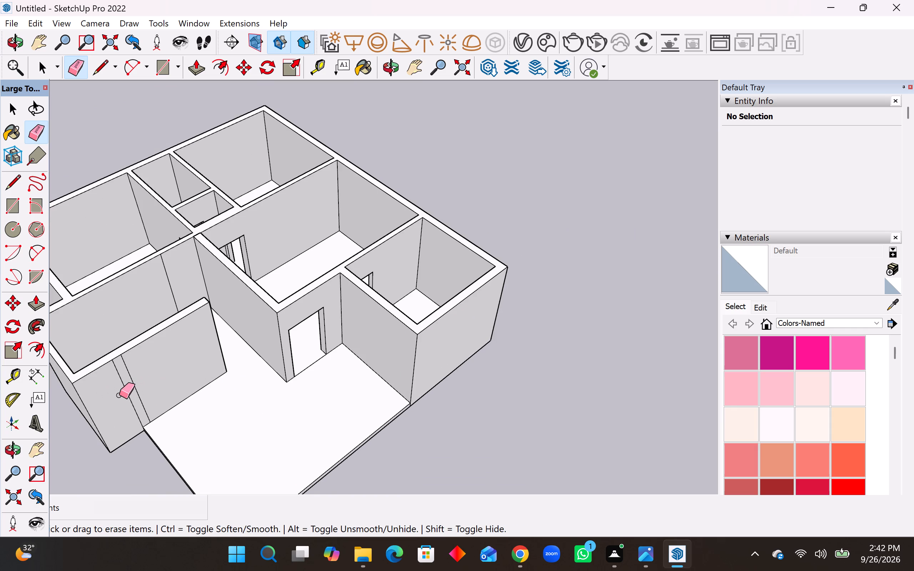
pyautogui.moveTo(120, 391); pyautogui.dragTo(142, 382)
pyautogui.scroll(-4, 172, 398)
# Erase the vertical seam line on the inner face of the small corner room's back wall.
pyautogui.moveTo(255, 411); pyautogui.dragTo(233, 430, button='middle')
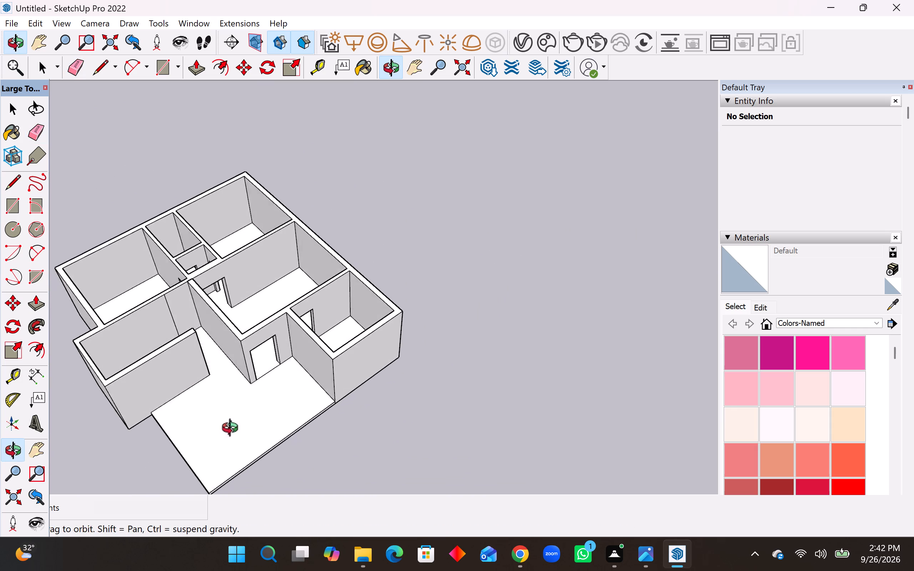
pyautogui.moveTo(233, 430); pyautogui.dragTo(197, 433, button='middle')
pyautogui.scroll(14, 243, 359)
pyautogui.moveTo(424, 390); pyautogui.dragTo(341, 388, button='middle')
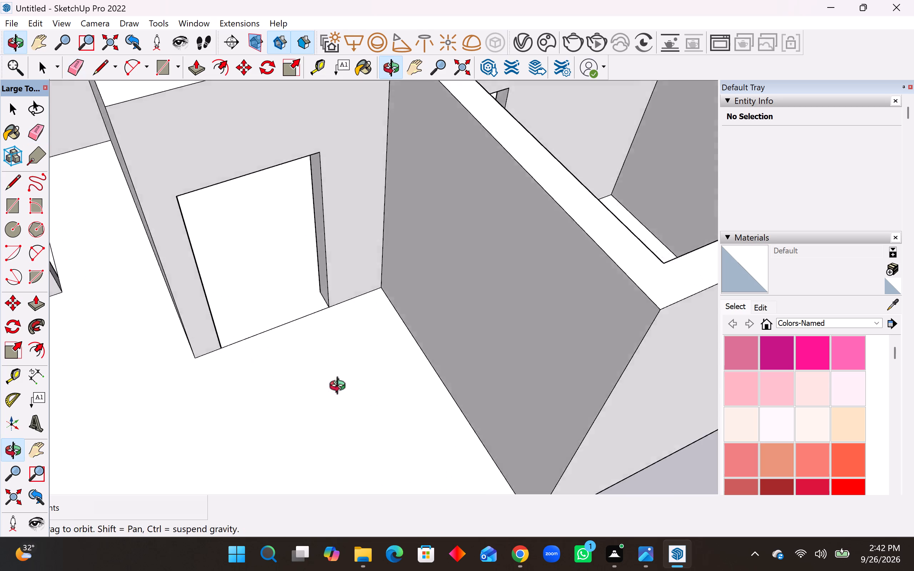
pyautogui.moveTo(341, 388); pyautogui.dragTo(296, 404, button='middle')
pyautogui.scroll(-9, 607, 324)
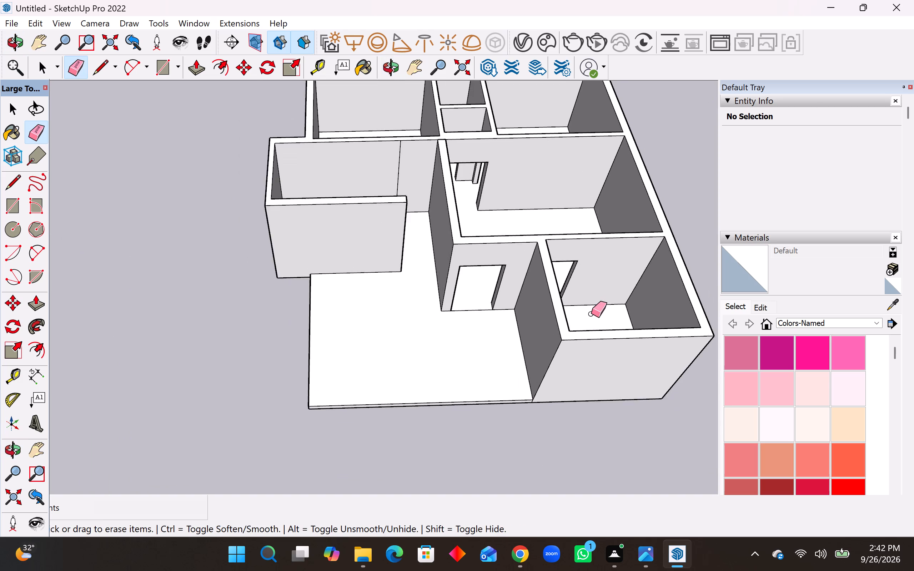
pyautogui.scroll(-7, 591, 314)
pyautogui.moveTo(555, 307); pyautogui.dragTo(558, 381, button='middle')
pyautogui.scroll(10, 598, 271)
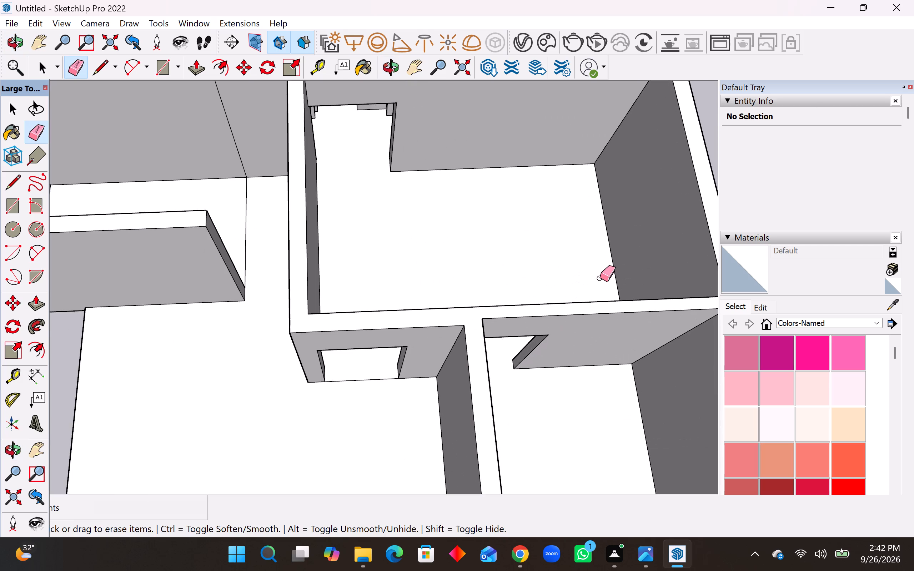
pyautogui.scroll(-10, 596, 345)
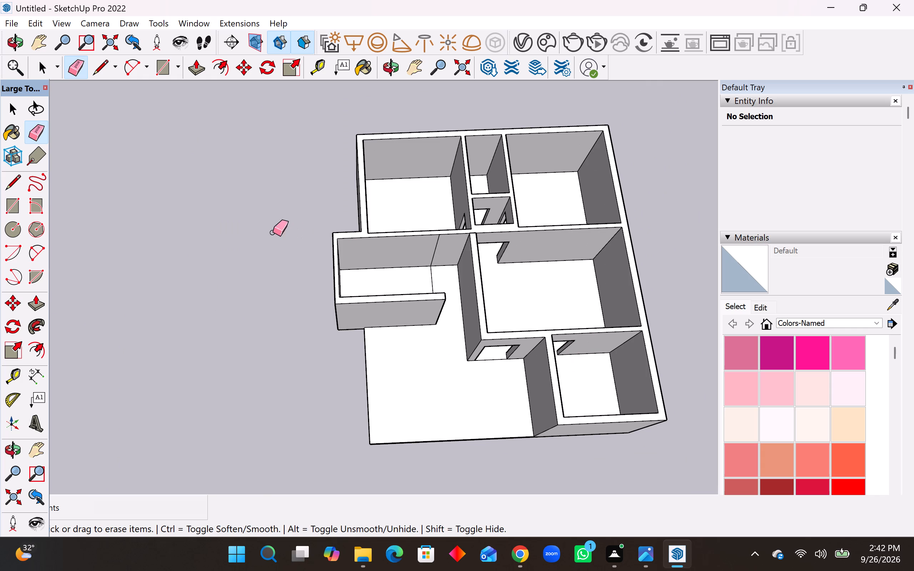
pyautogui.scroll(3, 438, 248)
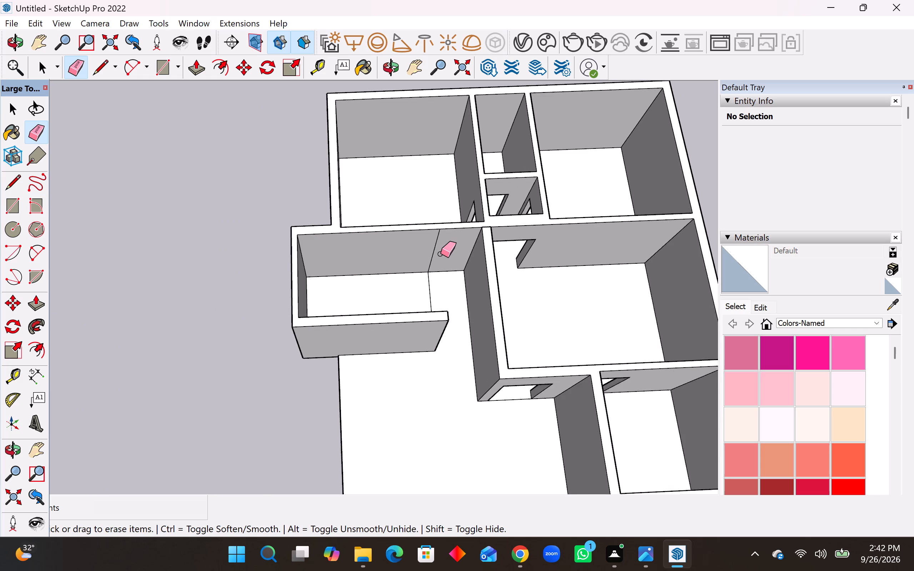
pyautogui.scroll(2, 441, 254)
pyautogui.click(433, 245)
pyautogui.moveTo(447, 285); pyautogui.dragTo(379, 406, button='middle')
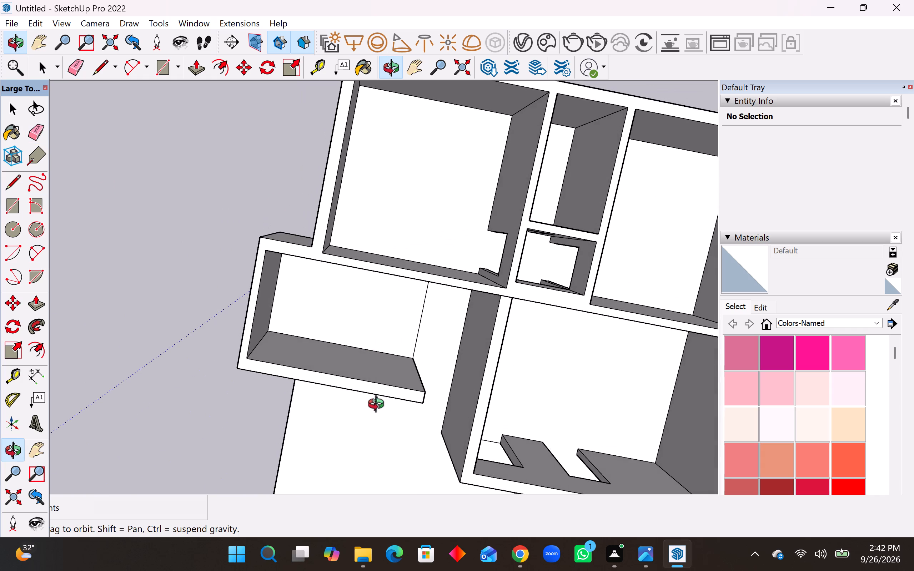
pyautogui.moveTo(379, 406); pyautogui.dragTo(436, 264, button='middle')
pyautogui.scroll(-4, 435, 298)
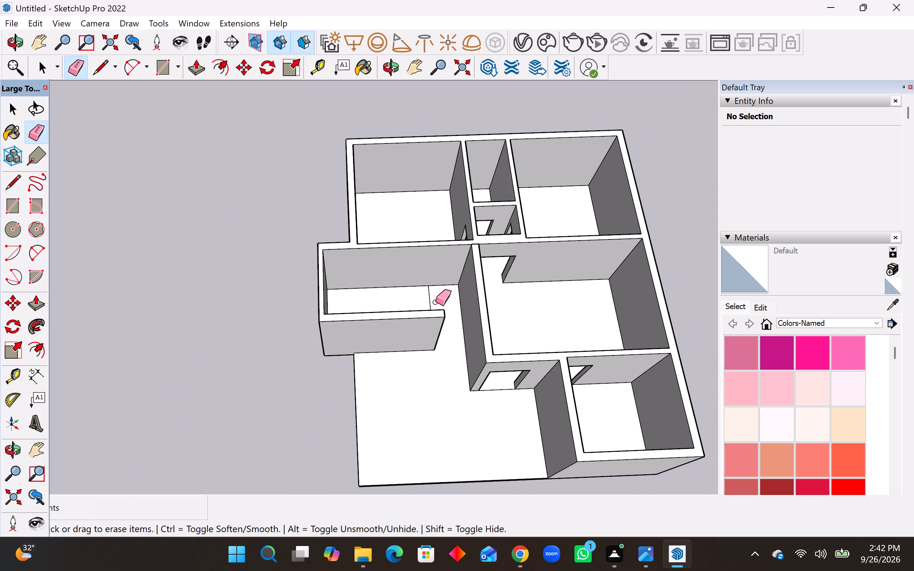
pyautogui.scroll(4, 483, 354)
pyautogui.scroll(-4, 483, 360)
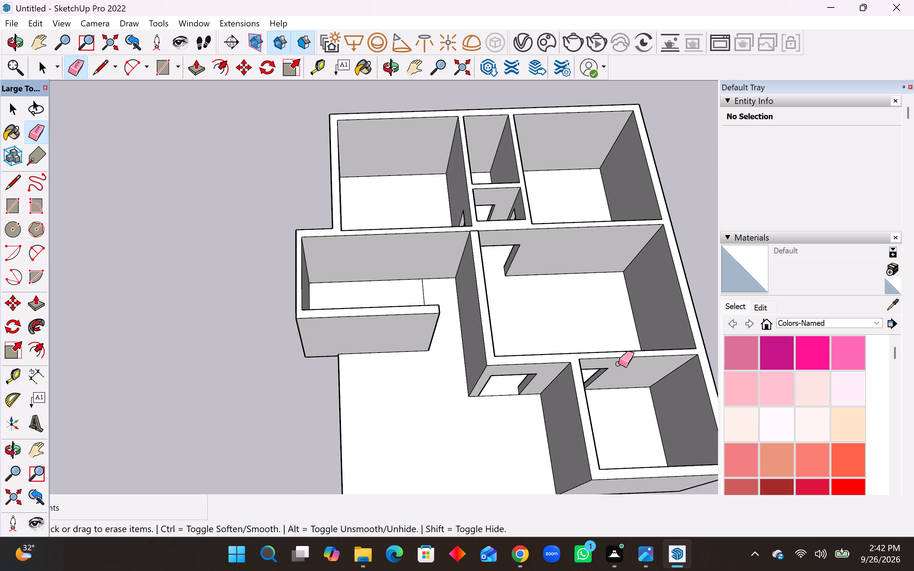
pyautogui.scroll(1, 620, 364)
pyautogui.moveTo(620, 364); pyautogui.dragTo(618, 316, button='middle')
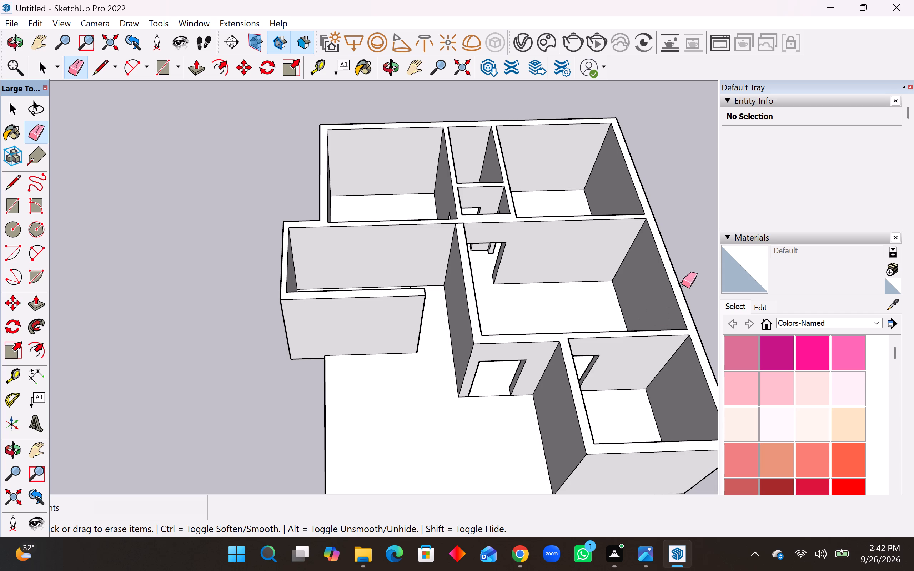
# Switch the materials library to the Tile collection and browse its textures for a floor finish.
pyautogui.click(833, 324)
pyautogui.click(837, 437)
pyautogui.scroll(-2, 822, 433)
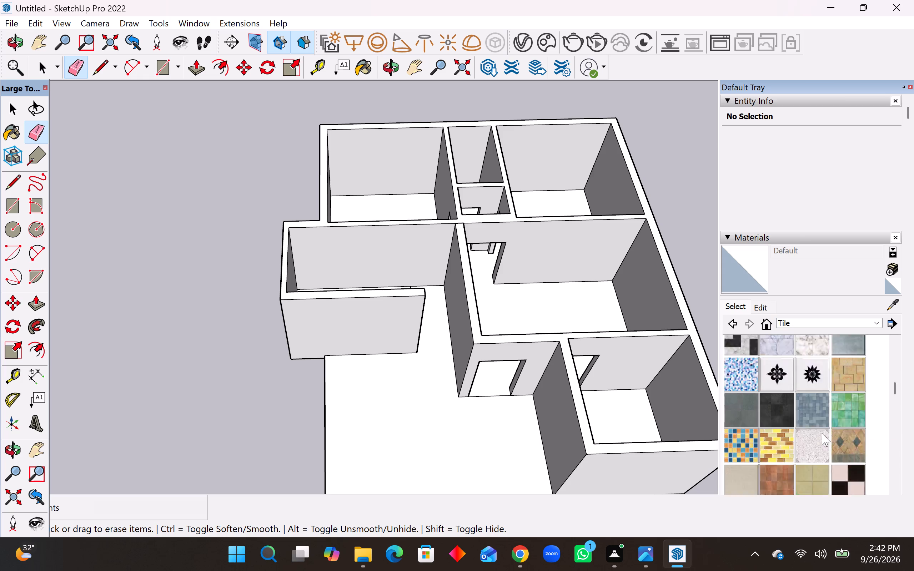
pyautogui.scroll(-6, 822, 433)
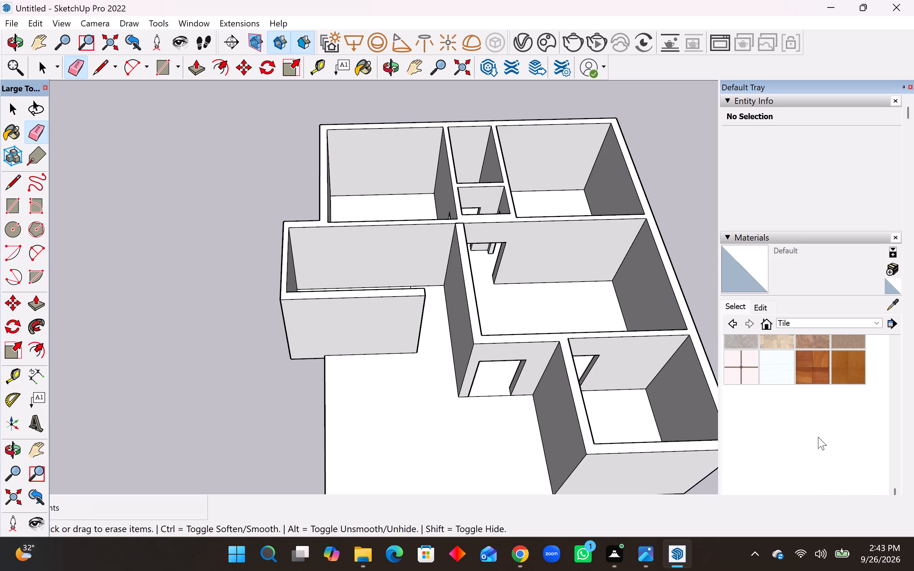
pyautogui.scroll(4, 819, 435)
pyautogui.scroll(-2, 824, 446)
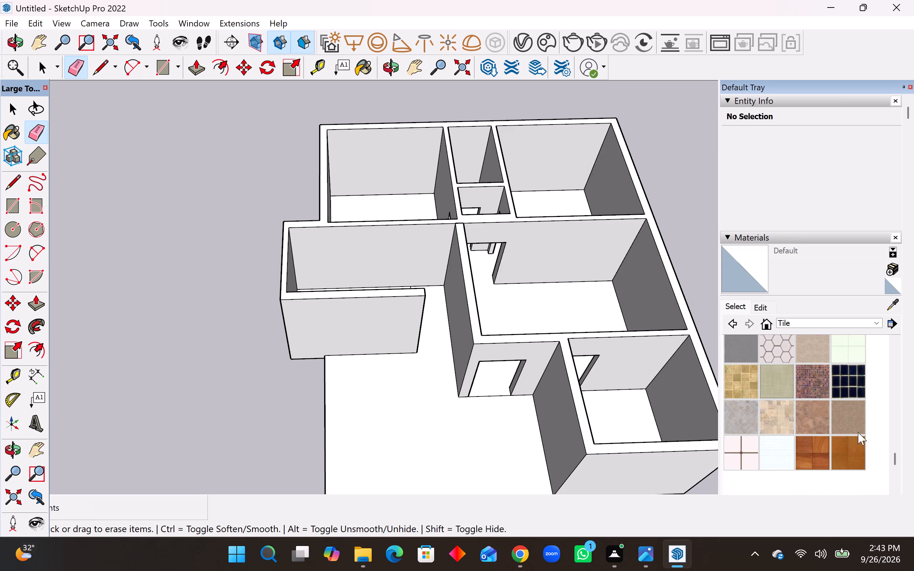
pyautogui.scroll(1, 890, 432)
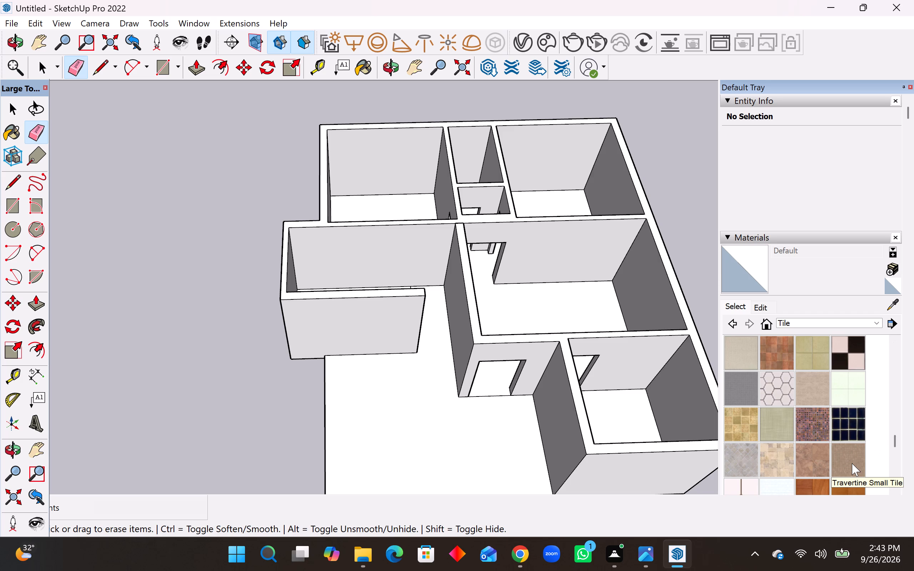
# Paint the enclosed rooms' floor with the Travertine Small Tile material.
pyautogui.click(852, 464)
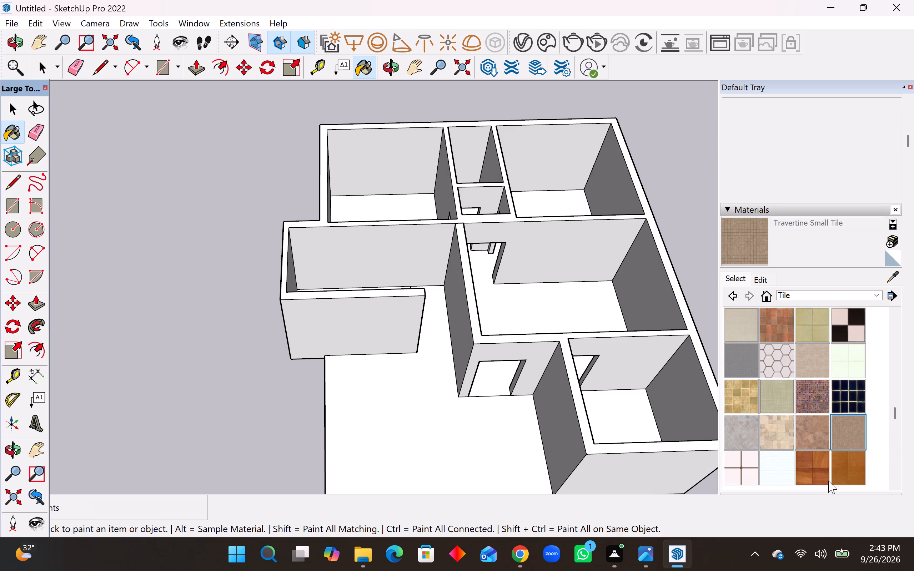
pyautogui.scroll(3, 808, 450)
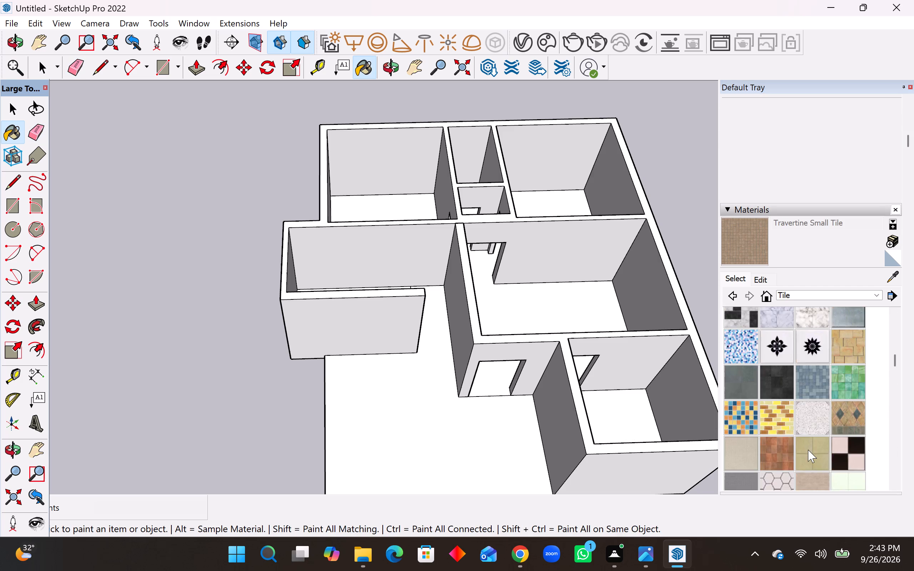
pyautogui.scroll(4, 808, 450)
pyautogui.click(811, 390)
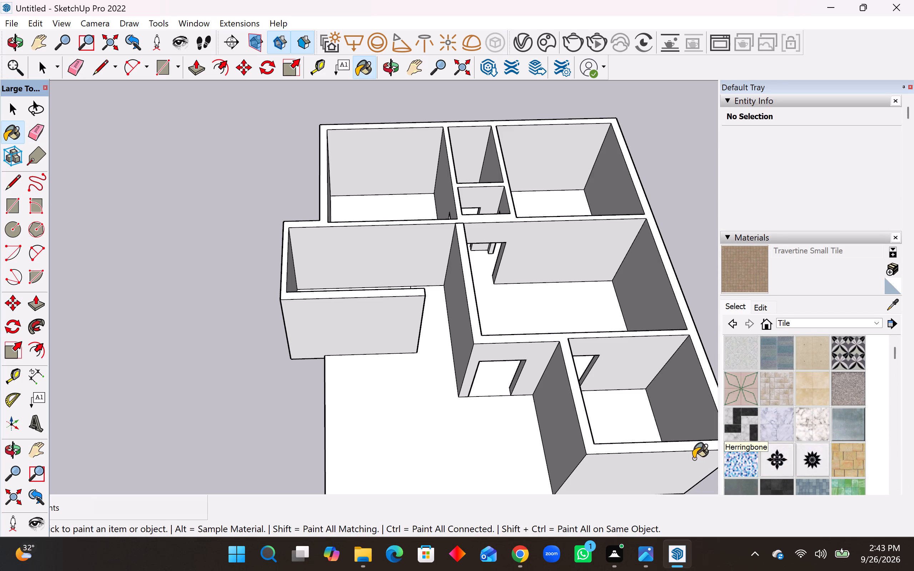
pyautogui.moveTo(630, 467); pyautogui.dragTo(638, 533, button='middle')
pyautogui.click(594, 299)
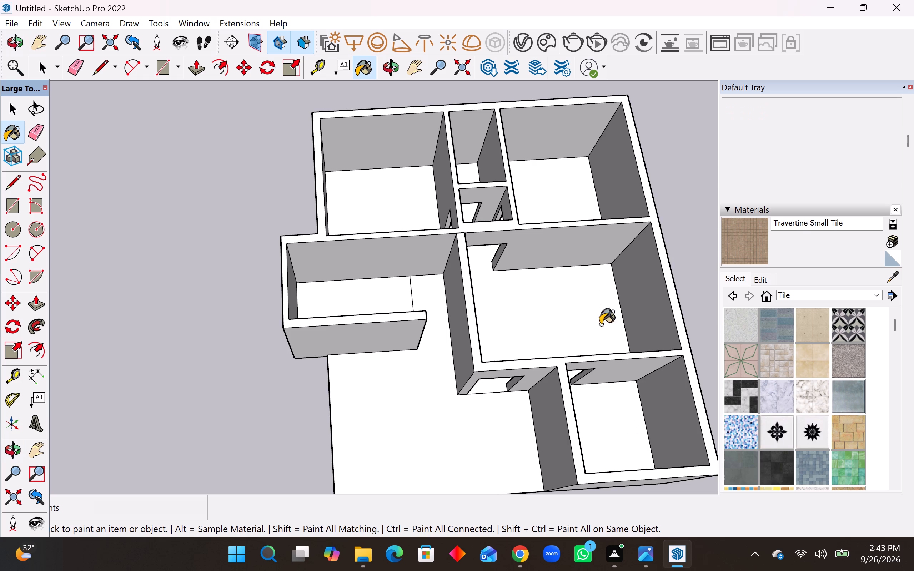
# Repaint the enclosed rooms' floor with the Field Square Tile material.
pyautogui.click(819, 361)
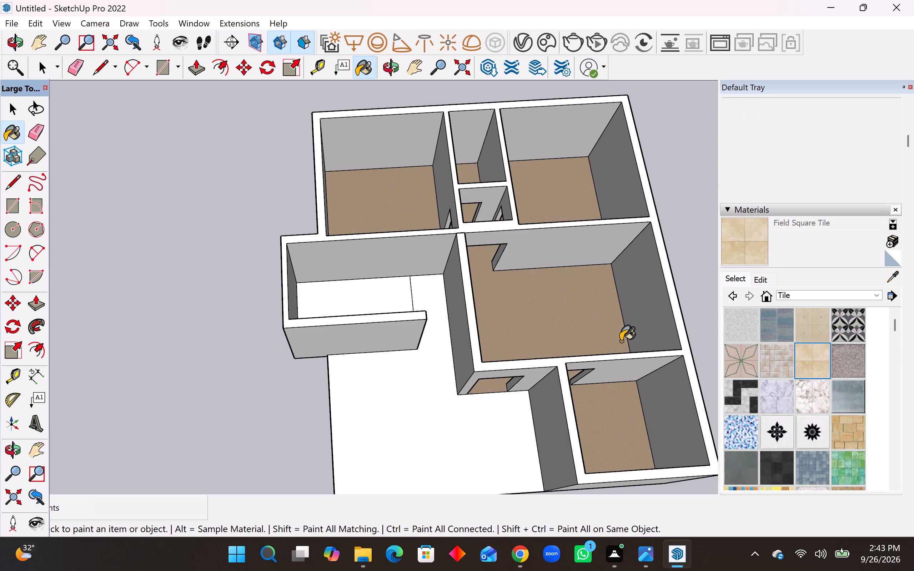
pyautogui.click(584, 316)
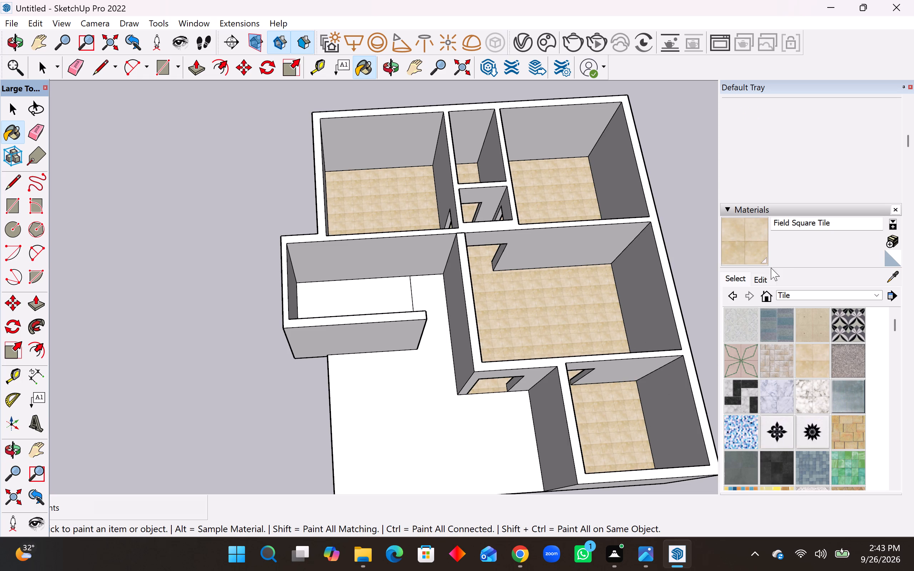
# Set the Field Square Tile texture size to 4' by 4', keeping its proportions, and leave the Paint Bucket.
pyautogui.click(765, 277)
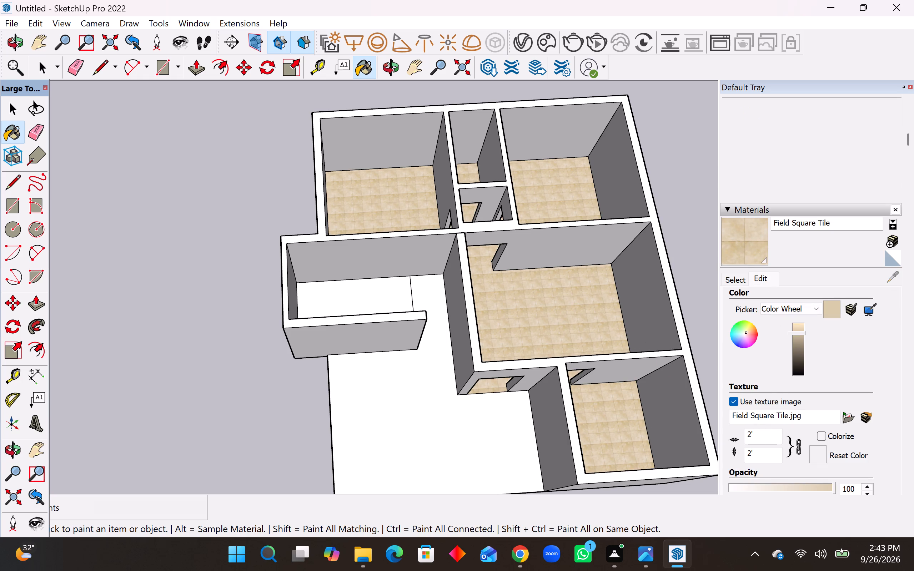
pyautogui.moveTo(756, 433); pyautogui.dragTo(743, 437)
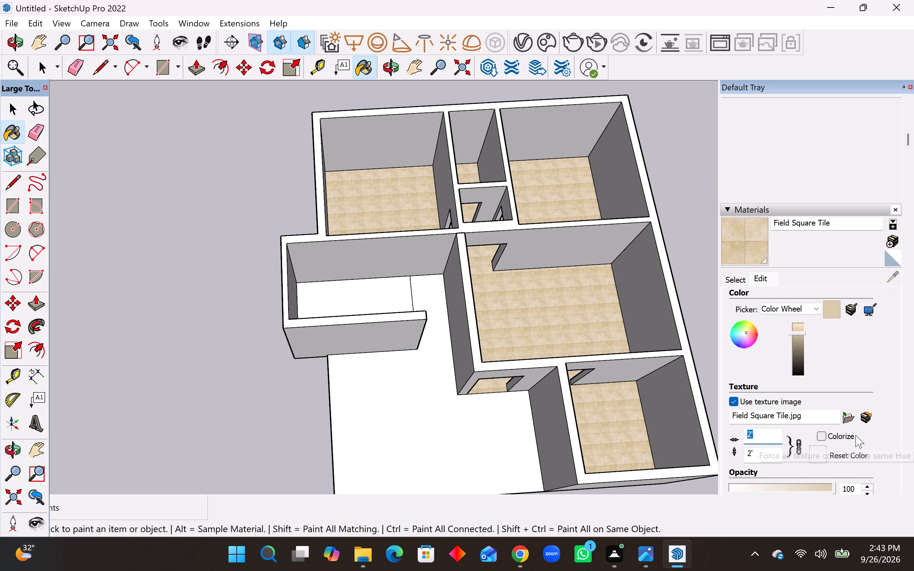
pyautogui.write("4'")
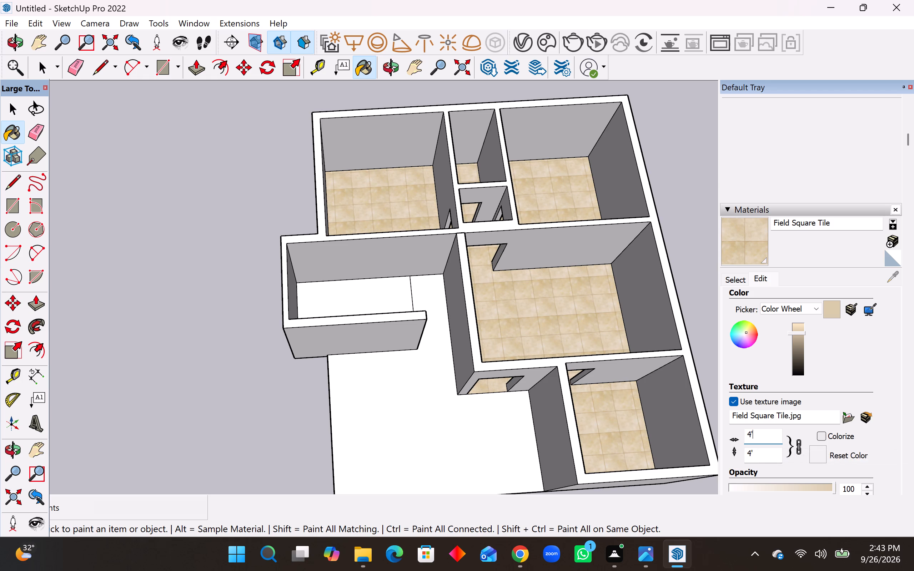
pyautogui.press('Return')
pyautogui.press('space')
pyautogui.press('space')
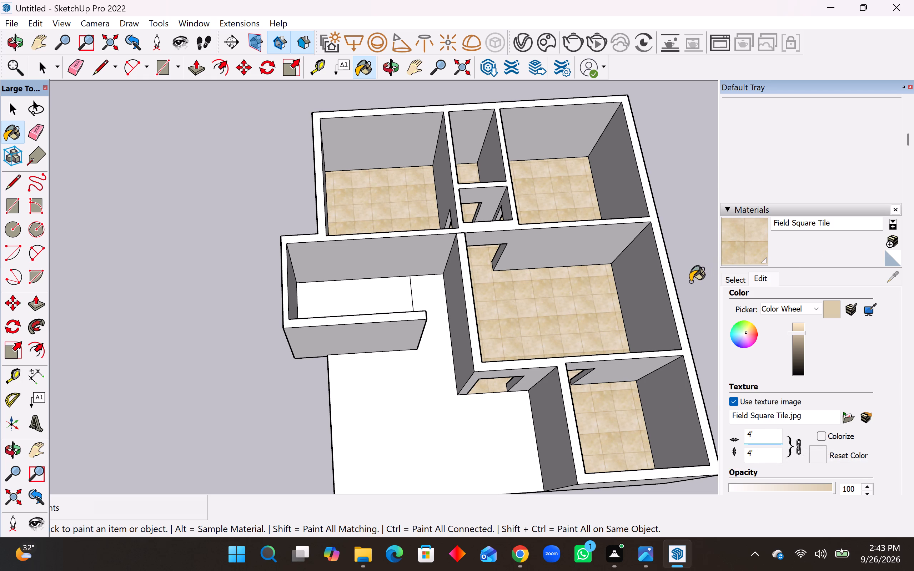
pyautogui.press('space')
pyautogui.click(200, 308)
pyautogui.press('space')
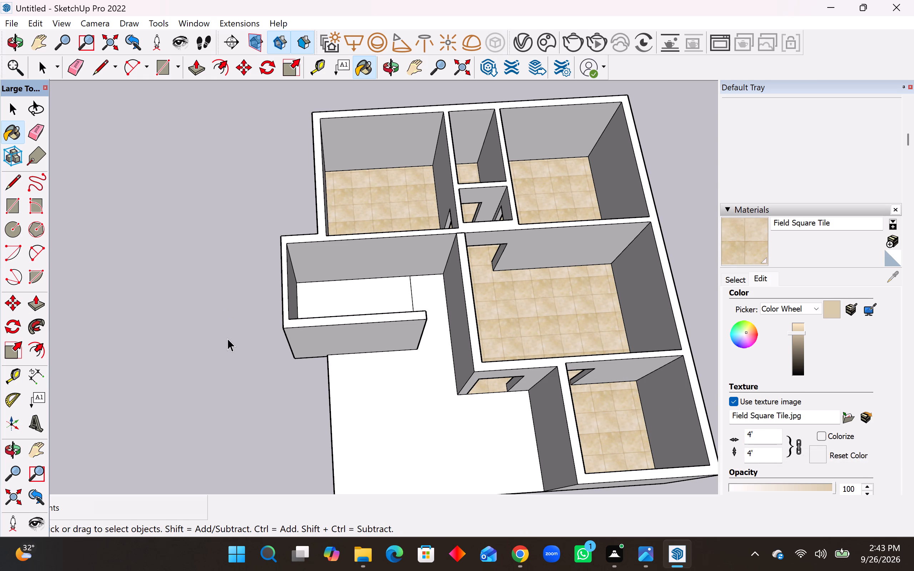
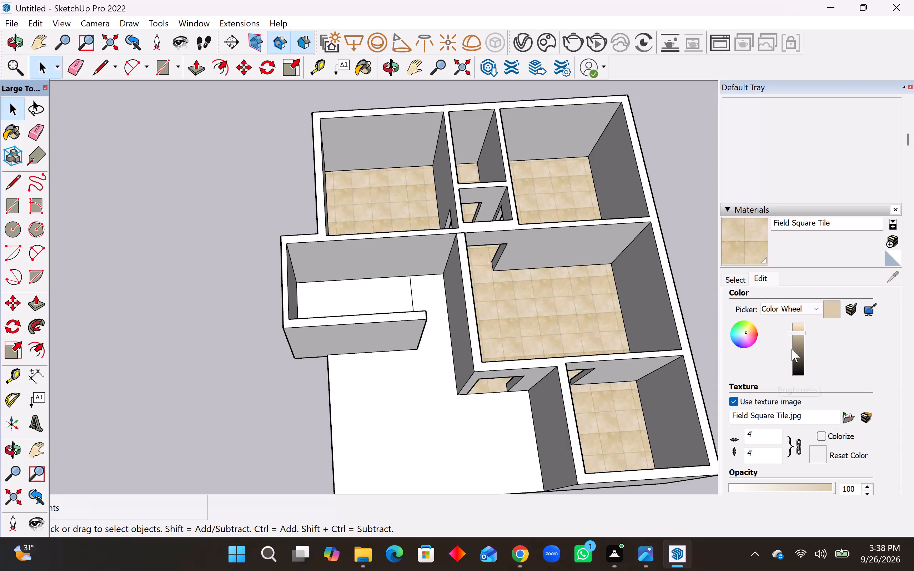
# Set the Field Square Tile texture size to 6' by 6', keeping its proportions.
pyautogui.moveTo(523, 444); pyautogui.dragTo(504, 403, button='middle')
pyautogui.scroll(-5, 381, 407)
pyautogui.moveTo(483, 390); pyautogui.dragTo(494, 422, button='middle')
pyautogui.scroll(4, 541, 415)
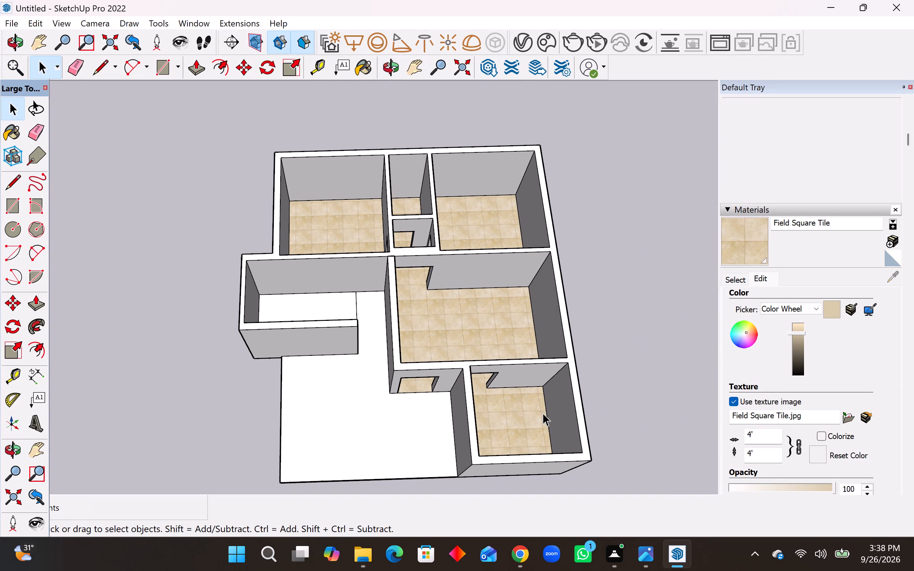
pyautogui.click(764, 277)
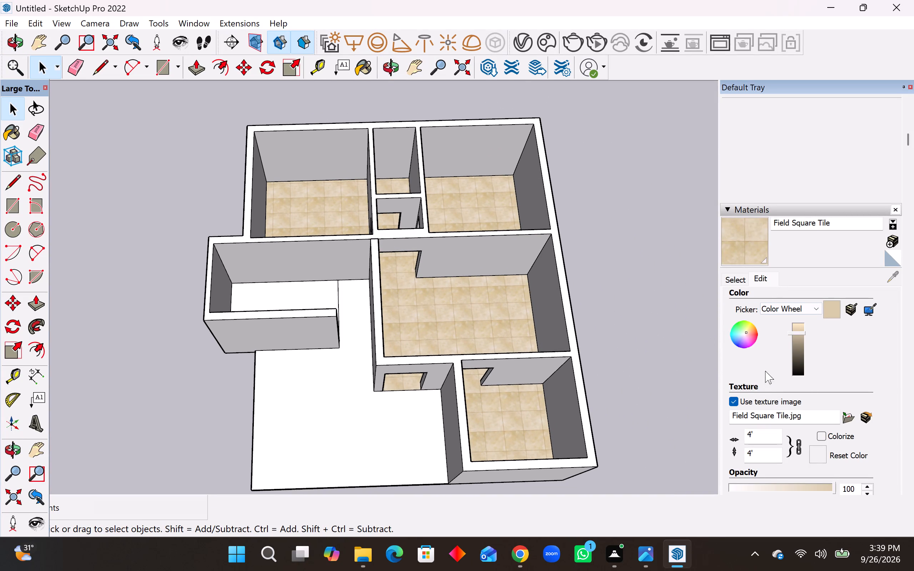
pyautogui.moveTo(768, 437); pyautogui.dragTo(759, 438)
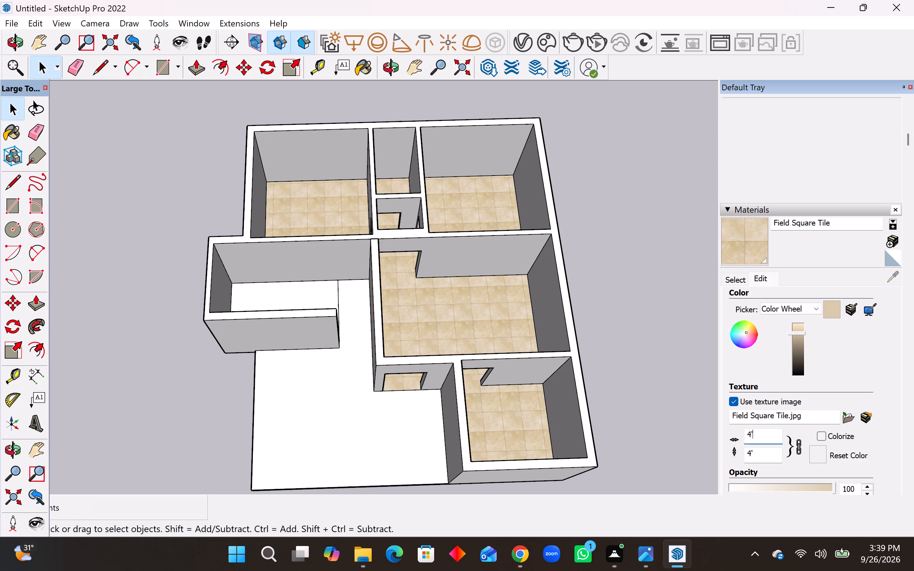
pyautogui.moveTo(759, 438); pyautogui.dragTo(745, 441)
pyautogui.write("6'")
pyautogui.press('space')
pyautogui.click(661, 388)
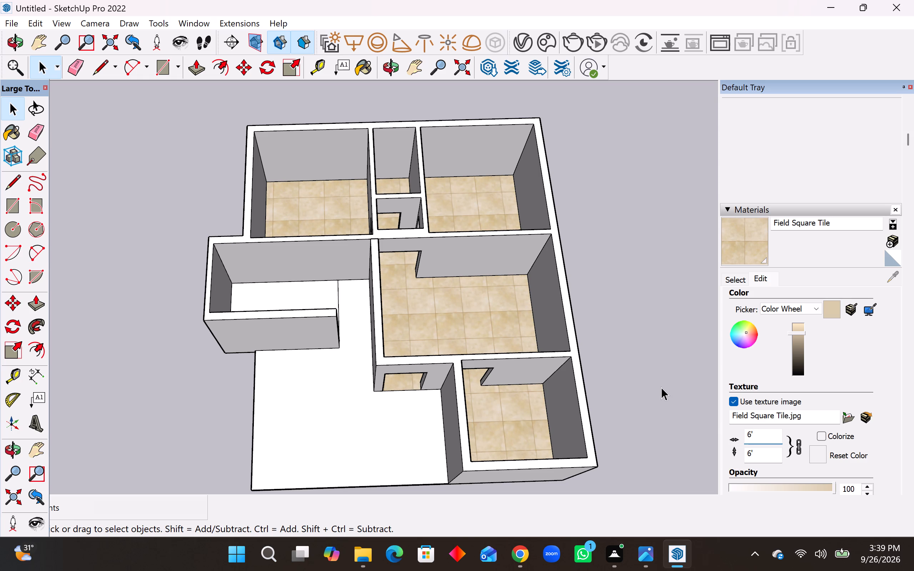
# Examine the resized floor tiles and the room openings from low and high viewing angles.
pyautogui.moveTo(427, 241); pyautogui.dragTo(433, 135, button='middle')
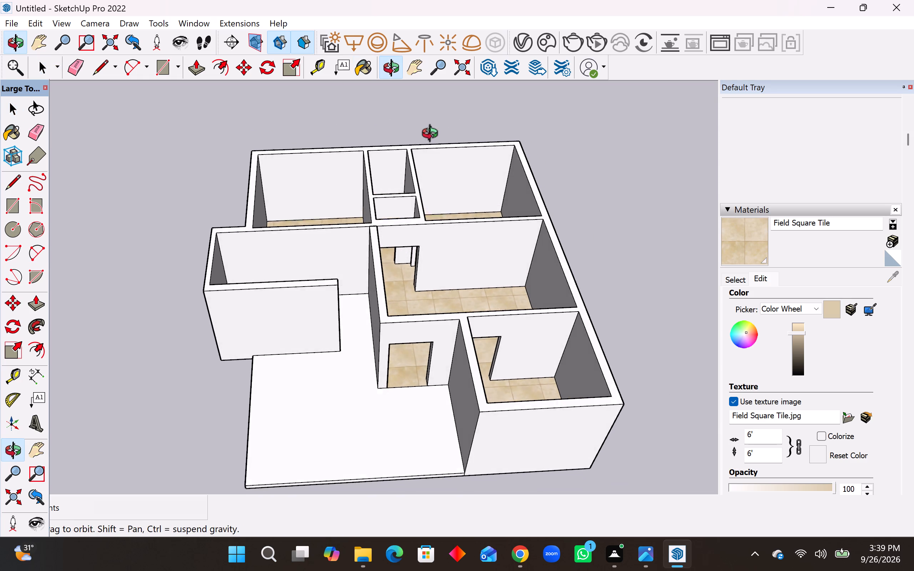
pyautogui.moveTo(433, 135); pyautogui.dragTo(432, 131, button='middle')
pyautogui.scroll(-9, 431, 188)
pyautogui.scroll(11, 479, 247)
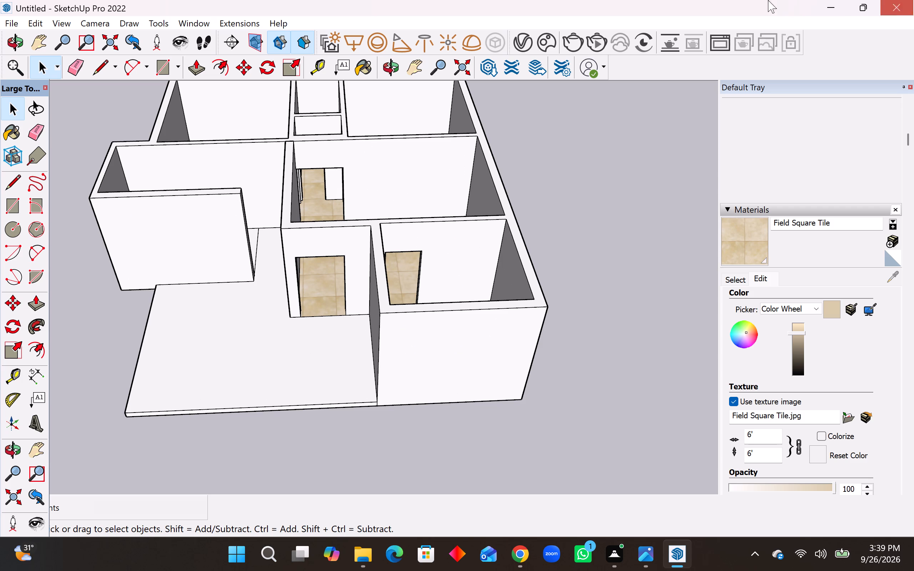
pyautogui.moveTo(398, 59); pyautogui.dragTo(400, 184, button='middle')
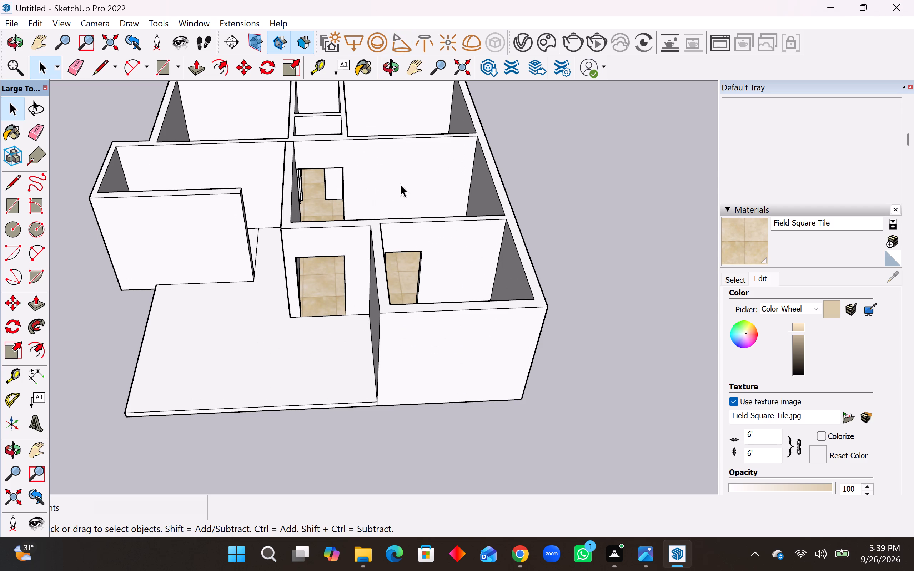
pyautogui.moveTo(400, 184); pyautogui.dragTo(388, 244, button='middle')
pyautogui.moveTo(387, 252); pyautogui.dragTo(375, 365, button='middle')
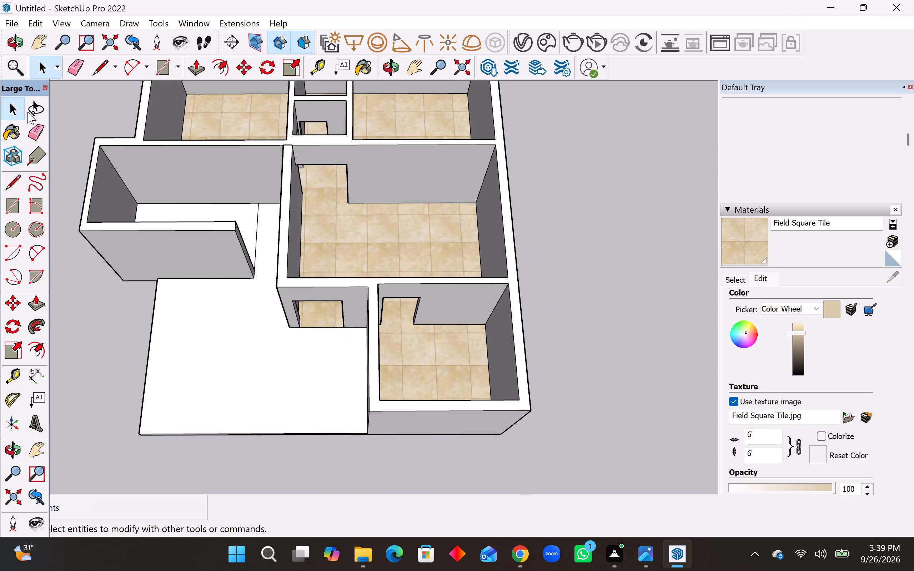
# Import the door drawings model from the Downloads folder and place it on the open ground beside the house.
pyautogui.click(3, 23)
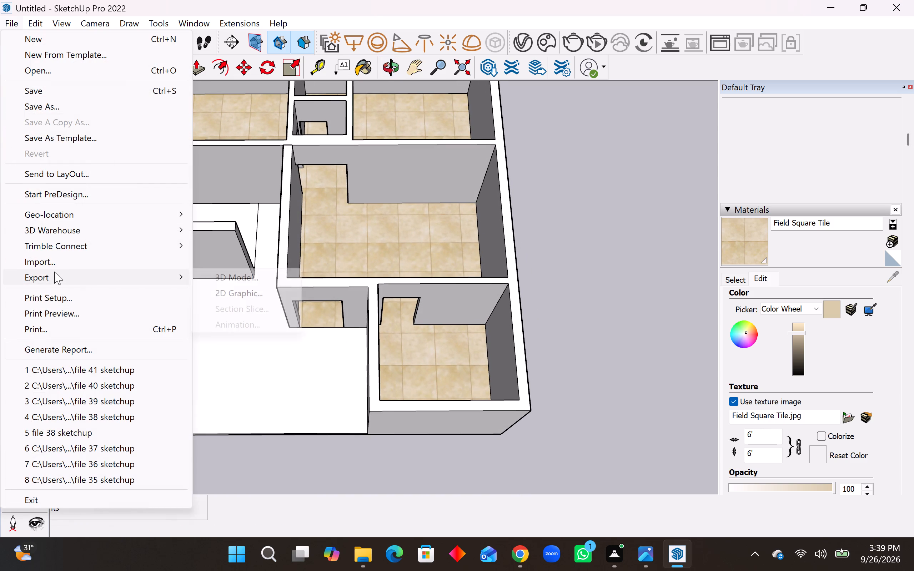
pyautogui.click(55, 268)
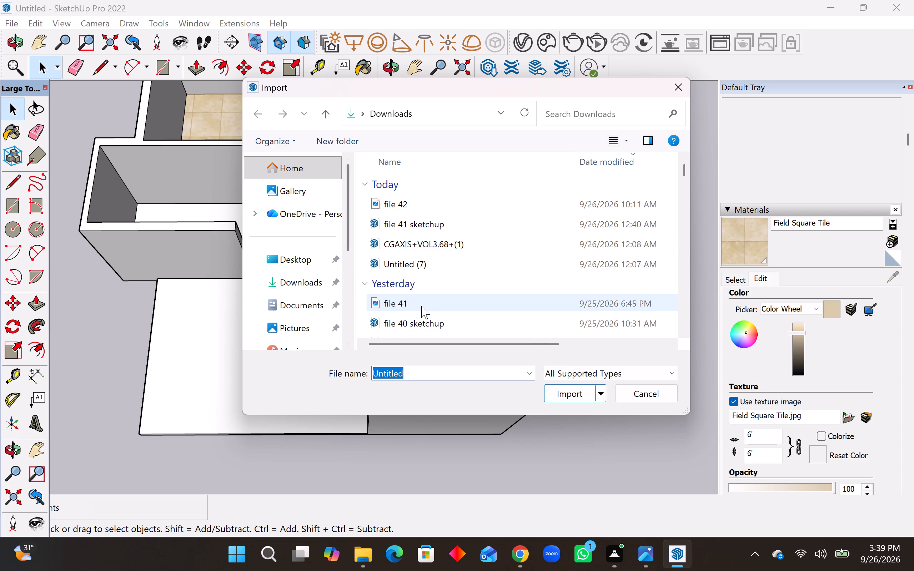
pyautogui.scroll(-2, 422, 307)
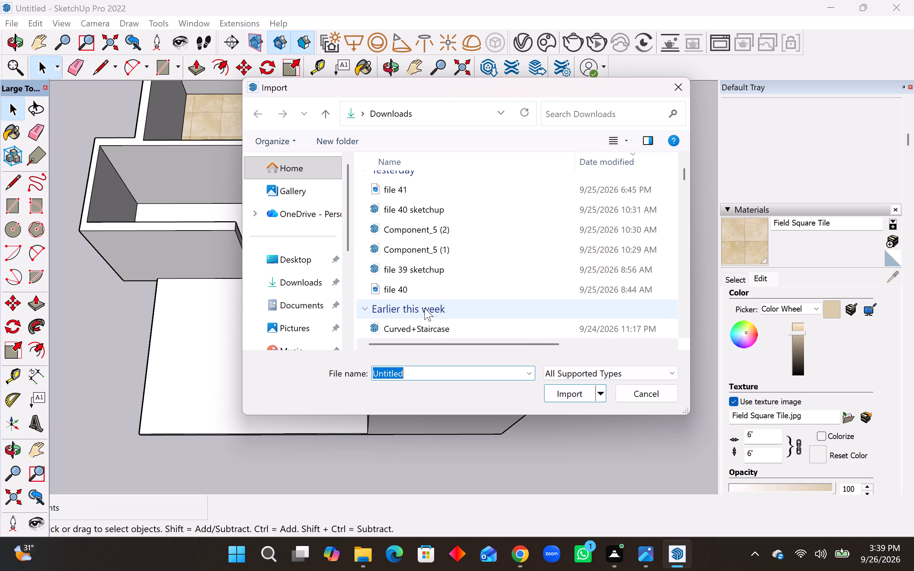
pyautogui.scroll(-4, 425, 308)
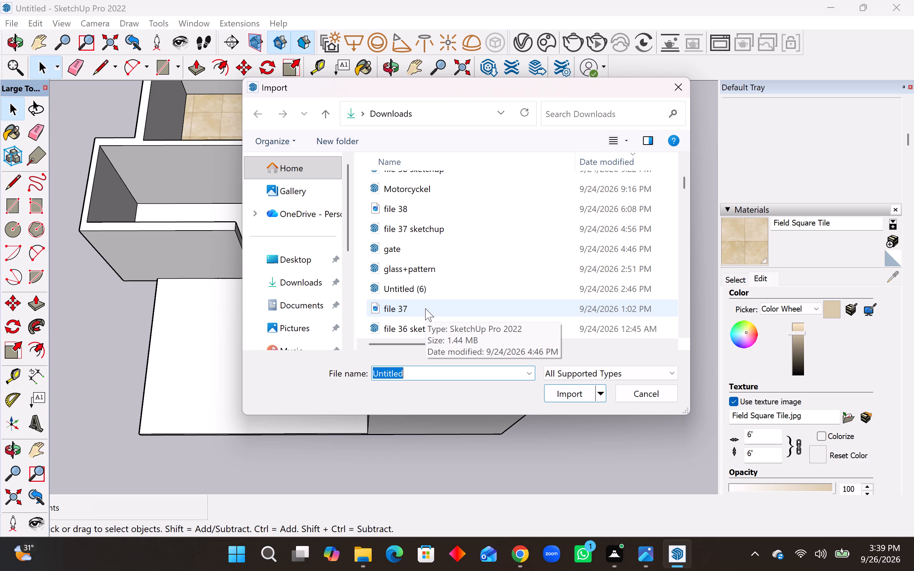
pyautogui.scroll(3, 425, 308)
pyautogui.scroll(-4, 425, 308)
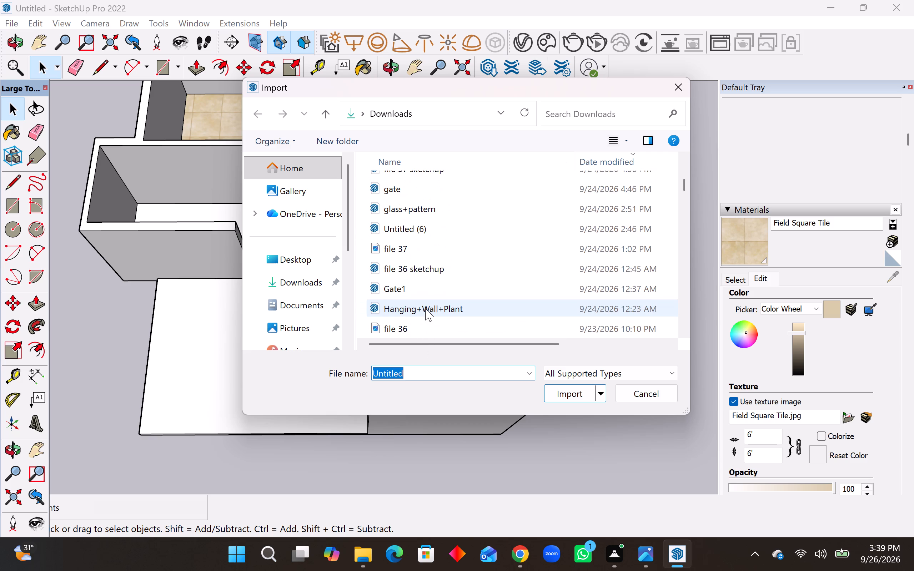
pyautogui.scroll(-8, 425, 308)
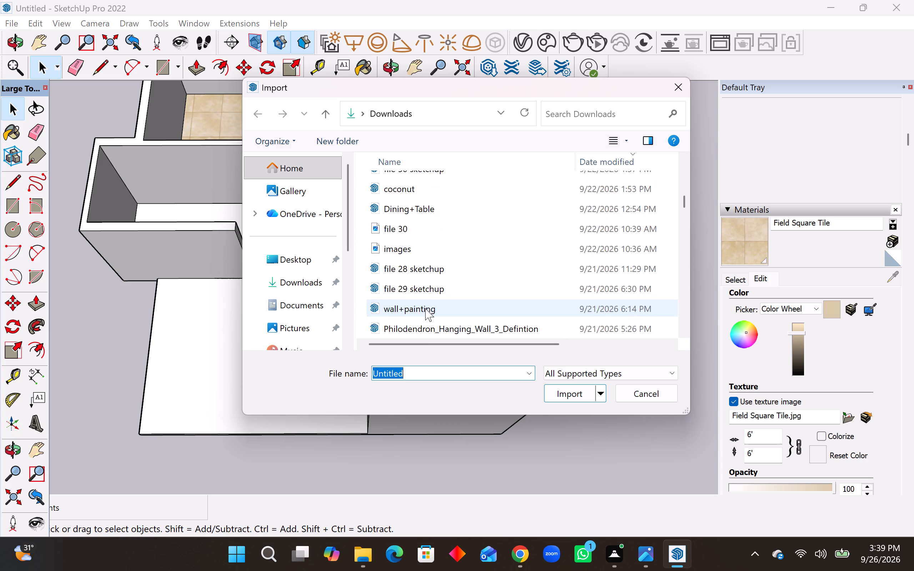
pyautogui.scroll(-2, 425, 308)
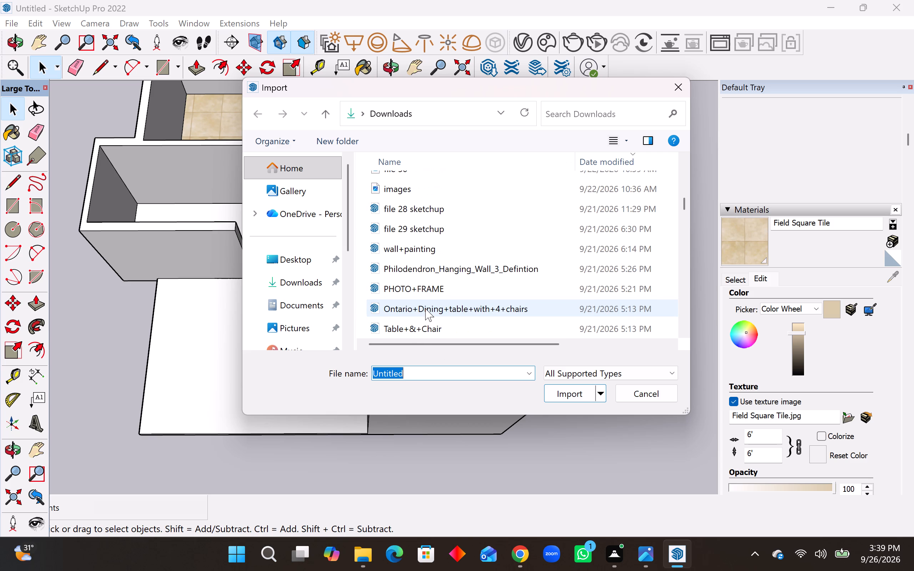
pyautogui.scroll(-1, 425, 308)
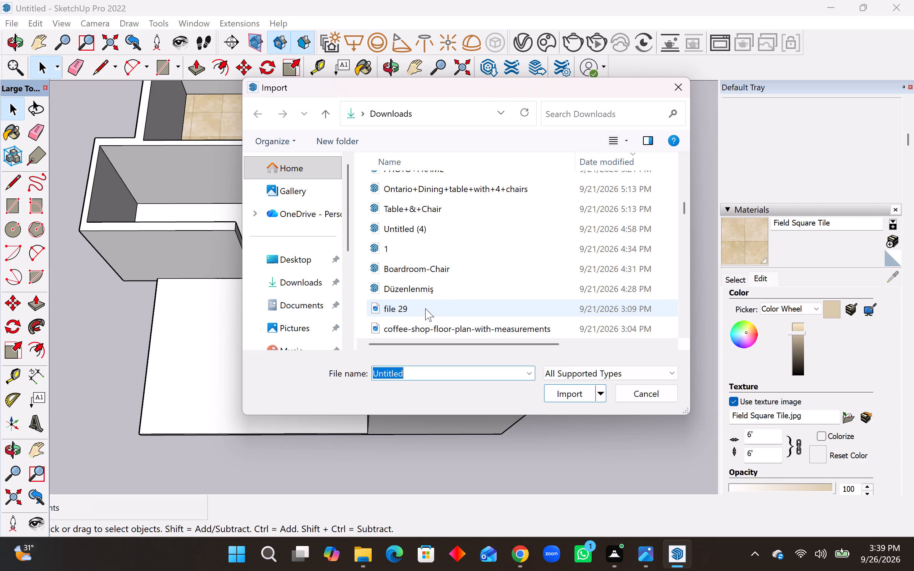
pyautogui.scroll(-2, 425, 308)
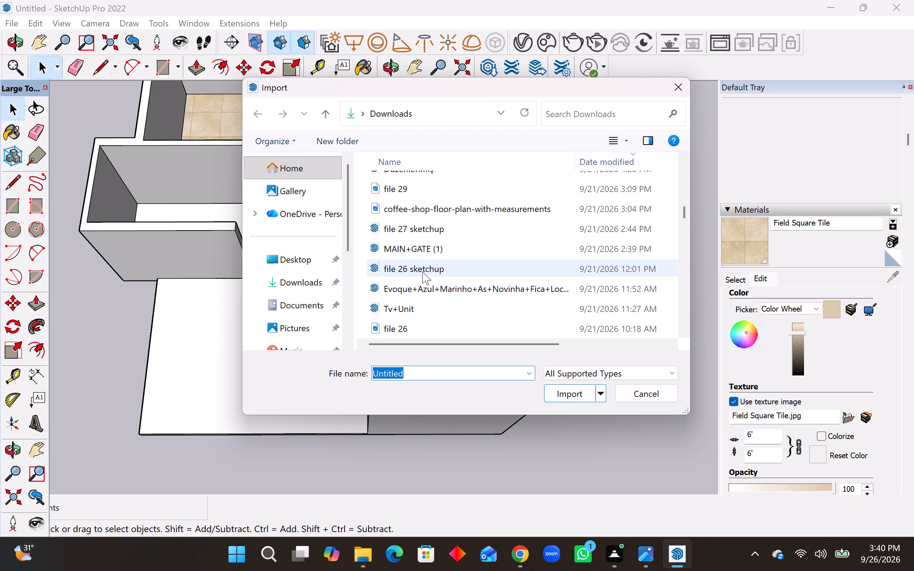
pyautogui.scroll(-3, 427, 270)
pyautogui.scroll(1, 428, 270)
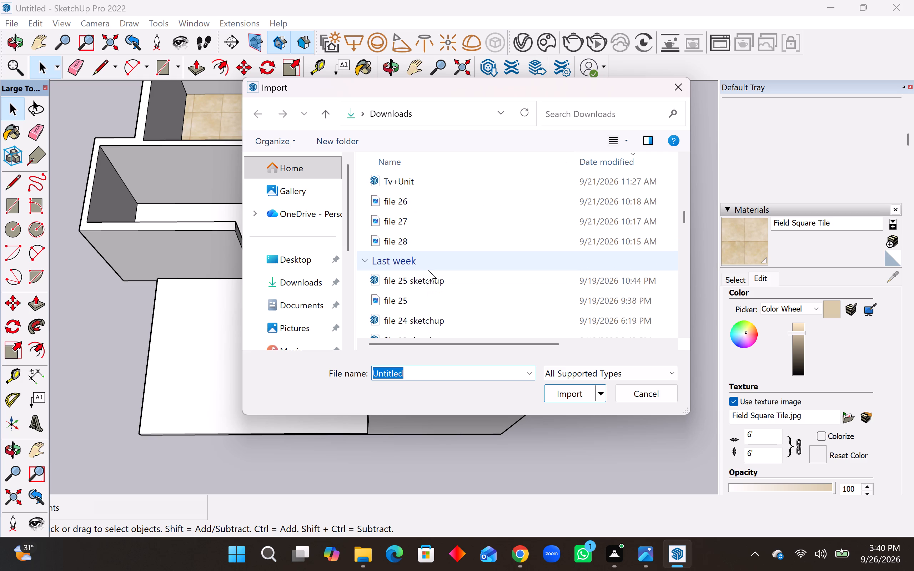
pyautogui.scroll(-2, 428, 270)
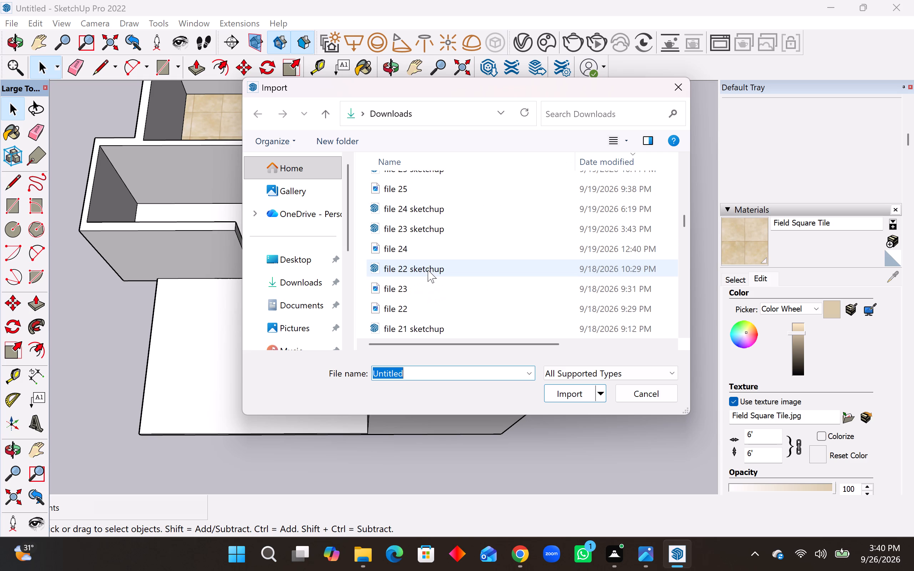
pyautogui.scroll(-2, 428, 276)
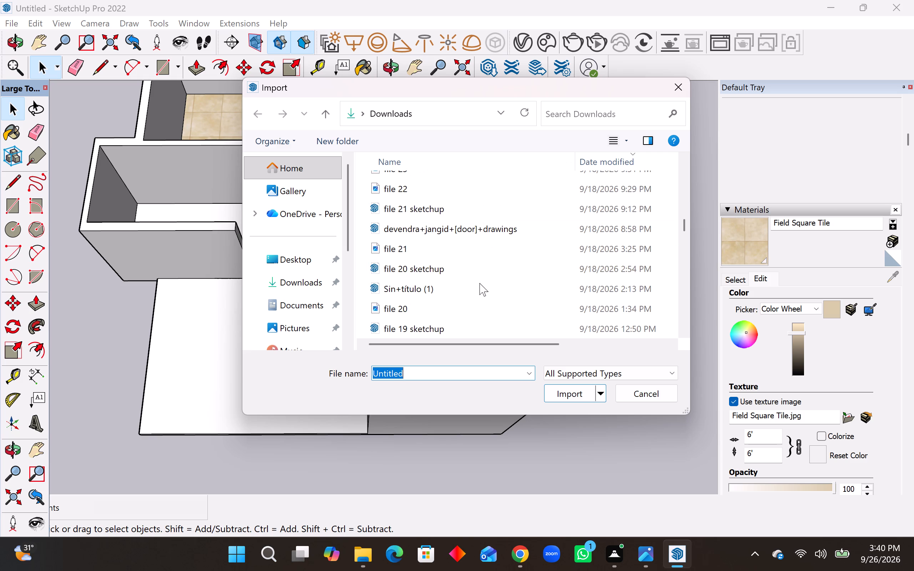
pyautogui.scroll(-1, 479, 283)
pyautogui.scroll(1, 479, 283)
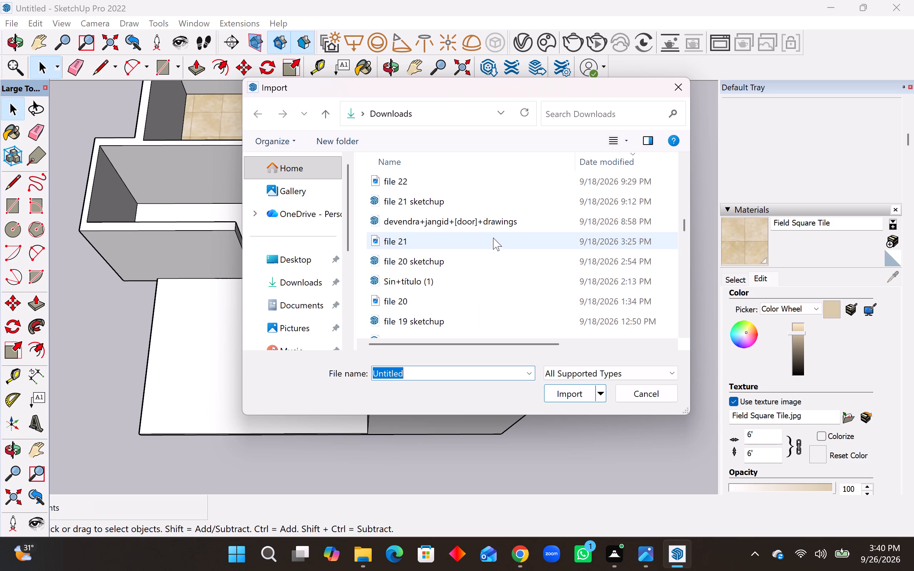
pyautogui.click(499, 221)
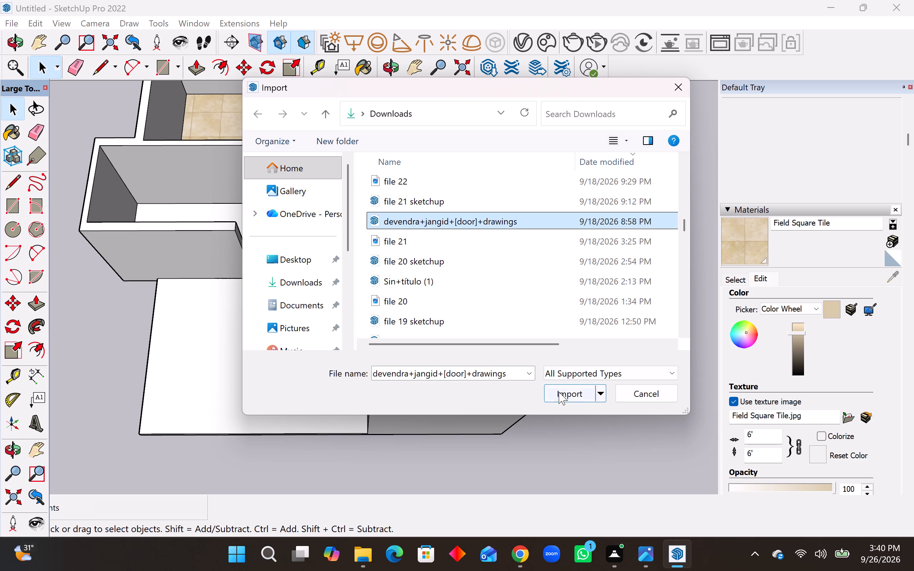
pyautogui.click(559, 394)
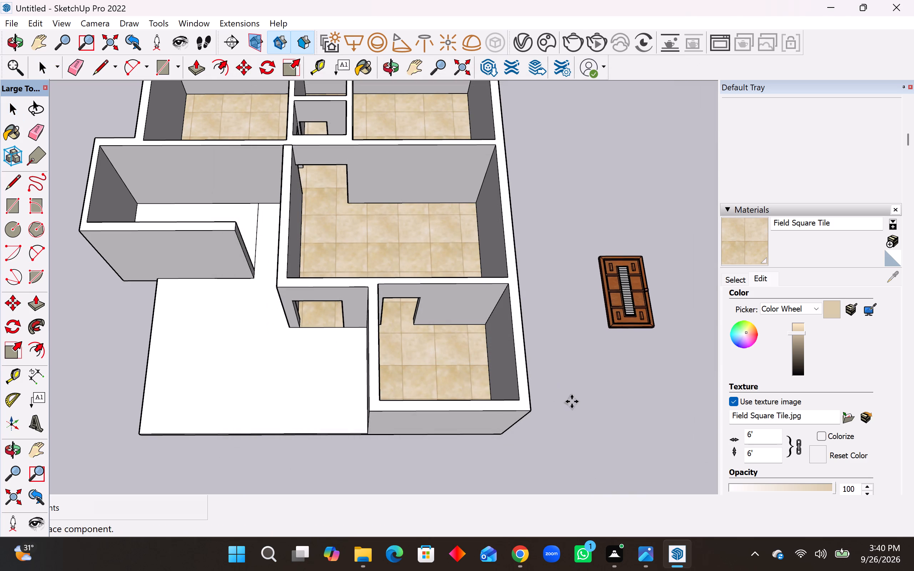
pyautogui.click(577, 407)
# Import the Cama_Cattelan_Italy_Adam (2) bed model from the Downloads folder and place it beside the house, near the door model.
pyautogui.click(5, 20)
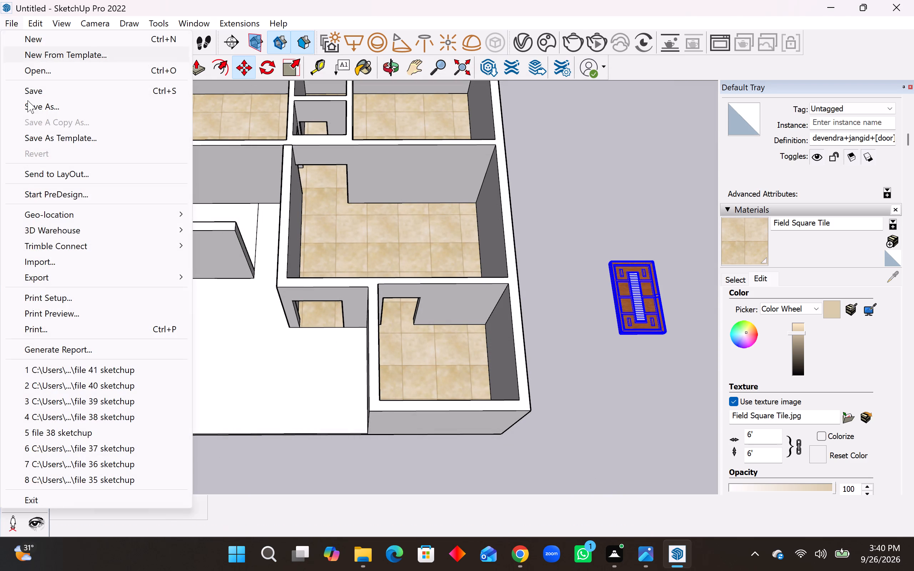
pyautogui.click(44, 261)
pyautogui.scroll(-3, 403, 276)
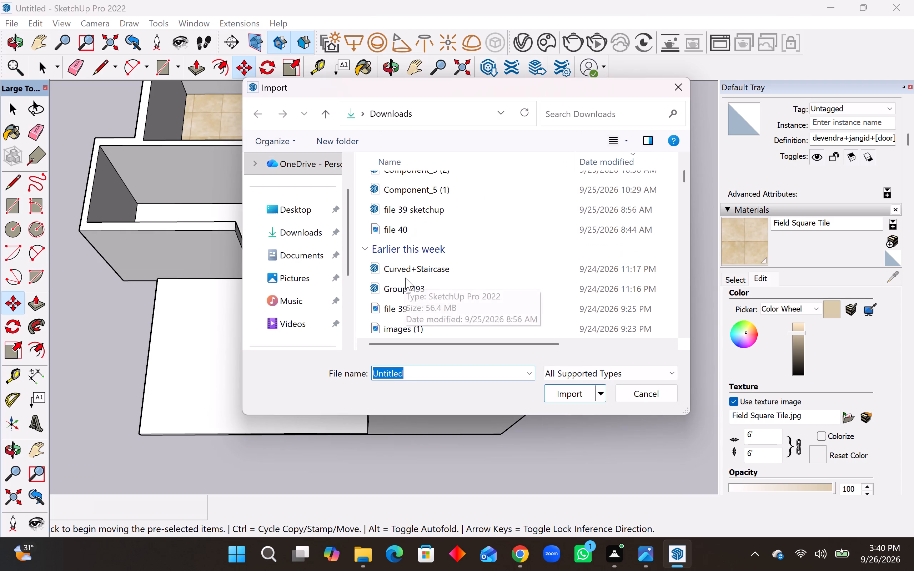
pyautogui.scroll(-5, 406, 278)
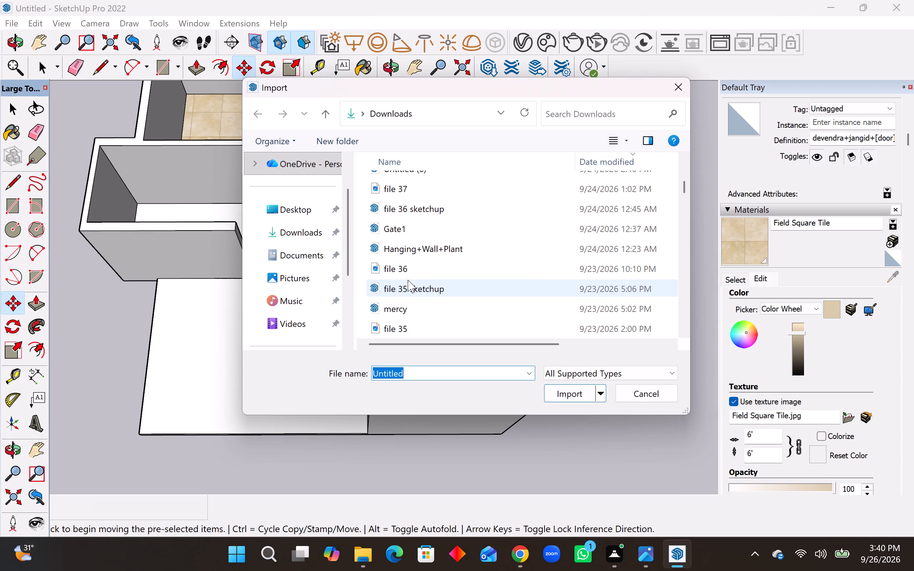
pyautogui.scroll(-3, 408, 280)
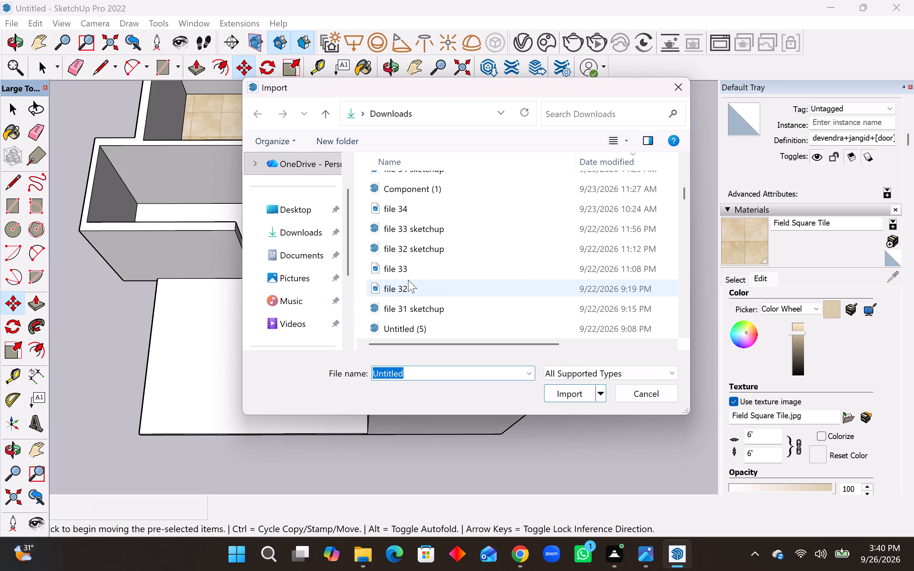
pyautogui.scroll(-5, 408, 280)
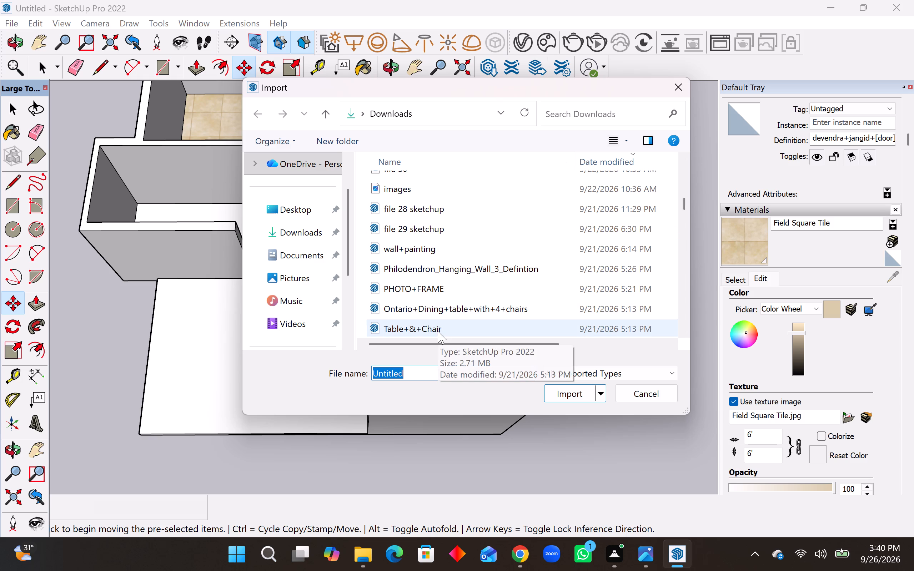
pyautogui.scroll(-4, 438, 331)
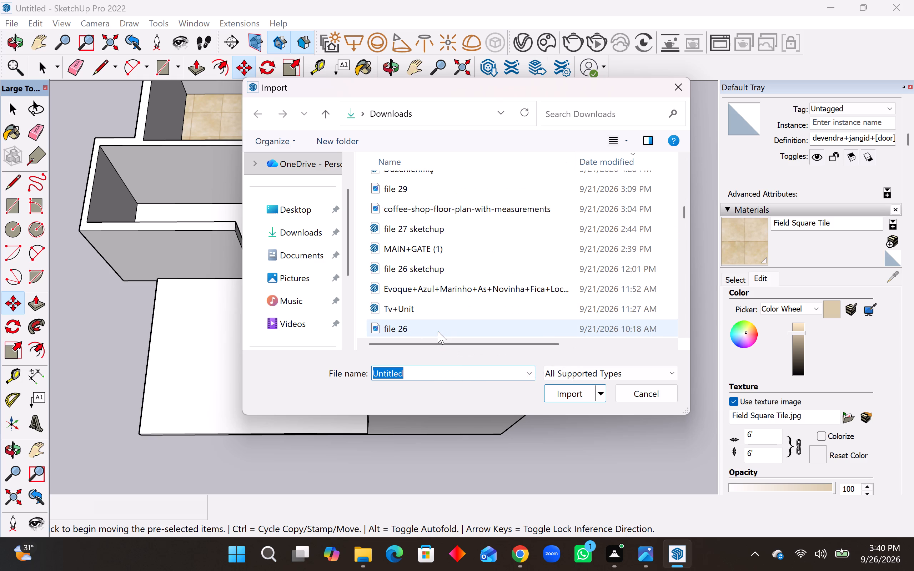
pyautogui.scroll(-7, 438, 331)
pyautogui.scroll(1, 438, 331)
pyautogui.scroll(-1, 438, 331)
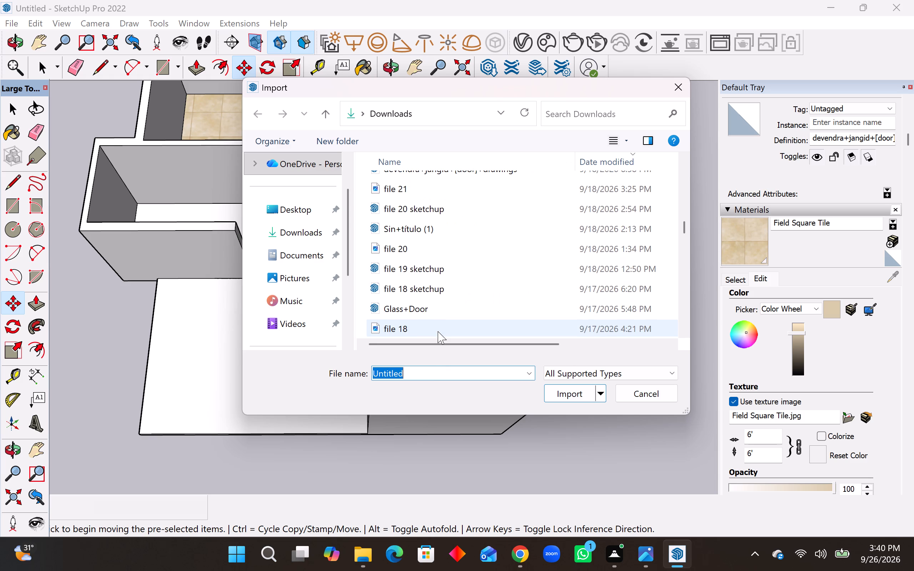
pyautogui.scroll(-3, 438, 331)
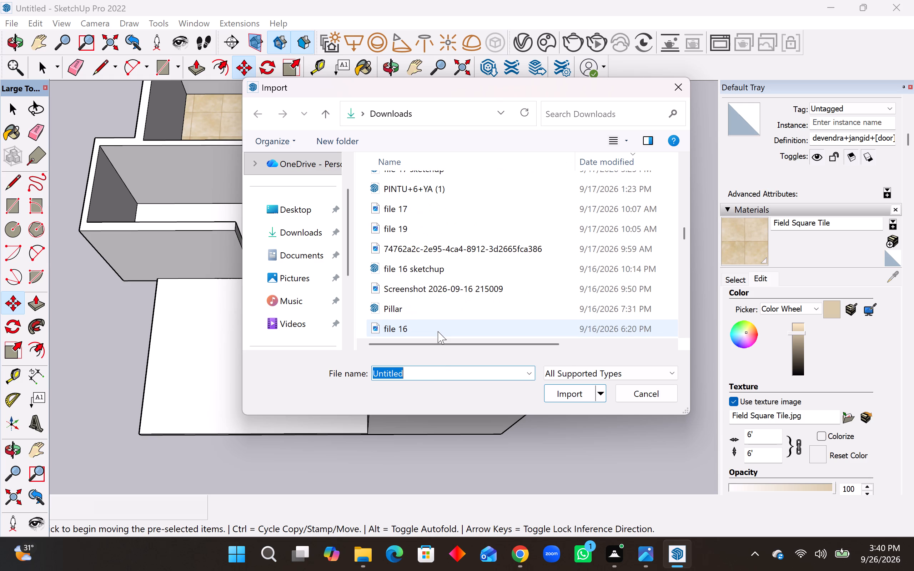
pyautogui.scroll(-2, 438, 331)
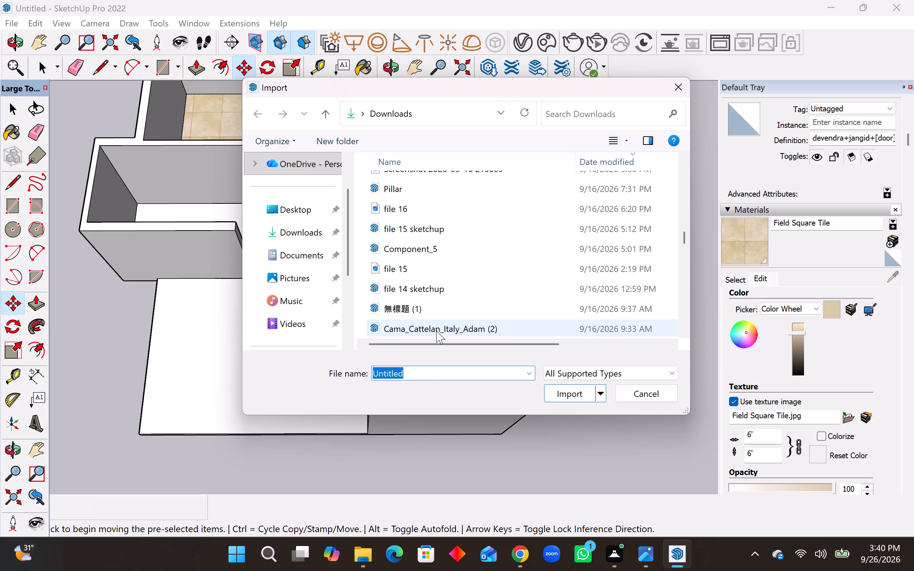
pyautogui.scroll(-1, 439, 320)
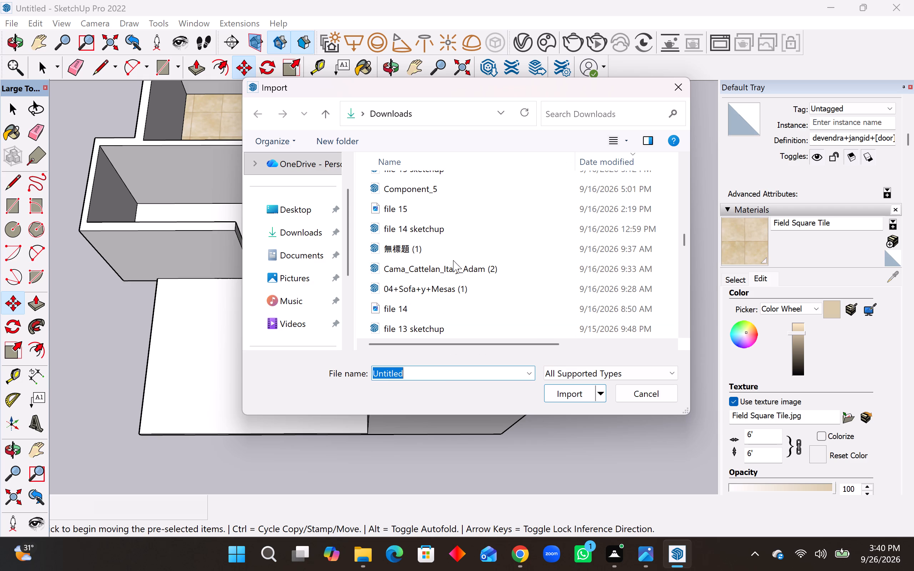
pyautogui.click(449, 270)
pyautogui.click(567, 394)
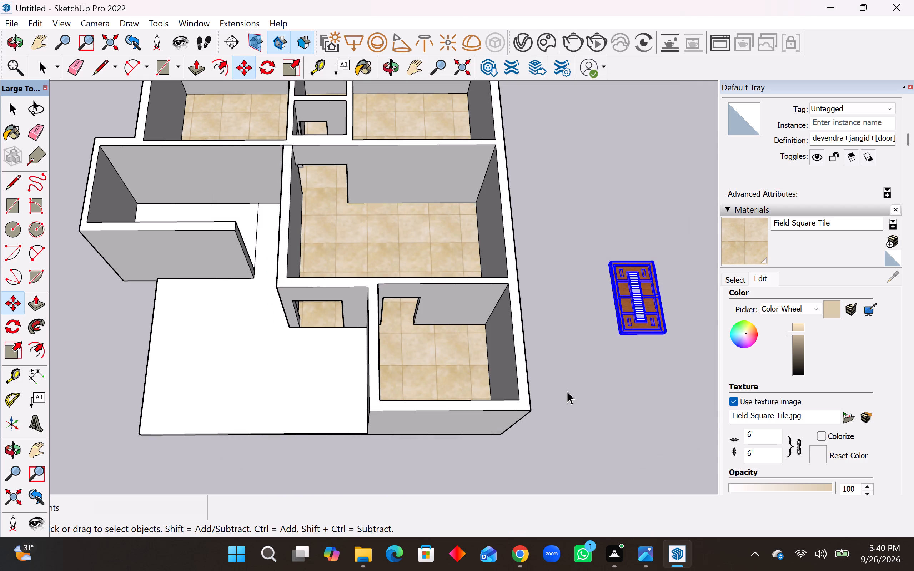
pyautogui.moveTo(565, 367); pyautogui.dragTo(542, 248, button='middle')
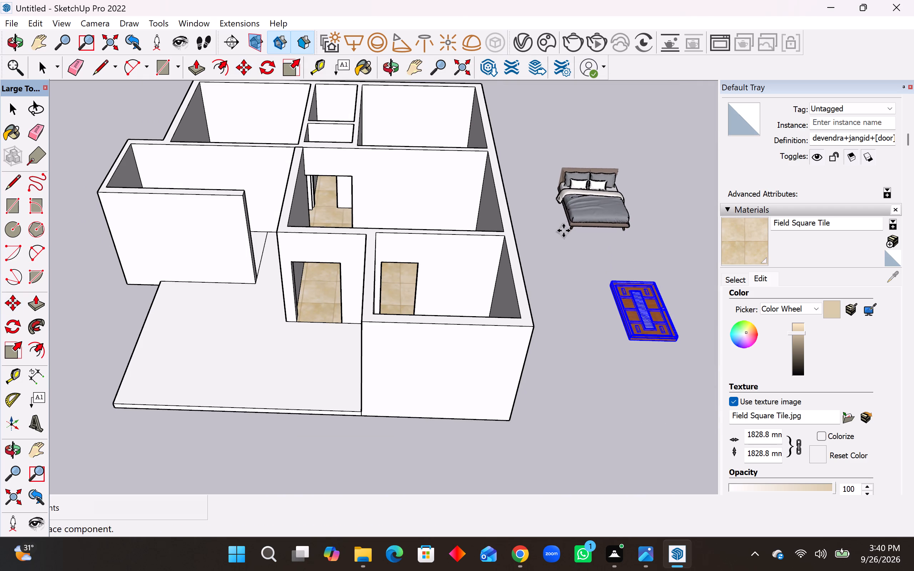
pyautogui.click(563, 231)
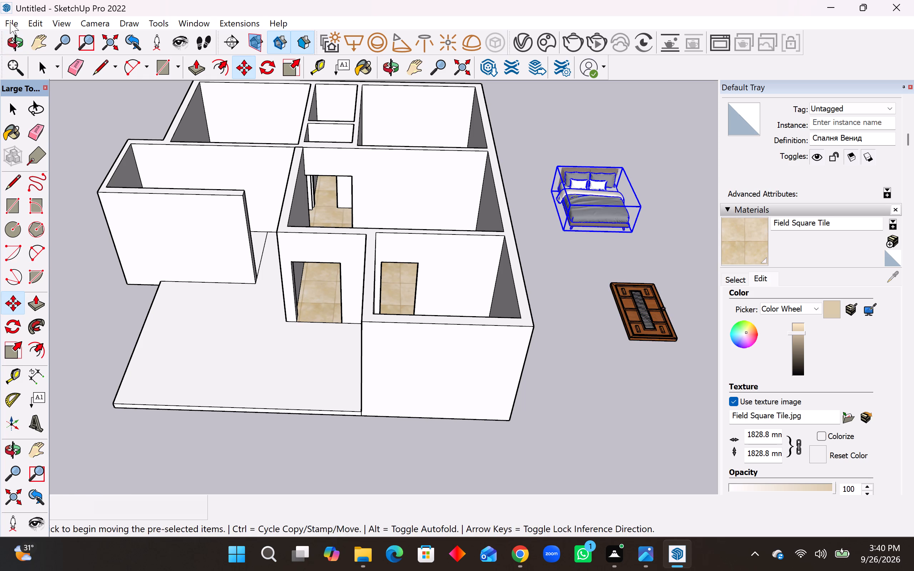
# Import the 9058 Free Sketchup Kitchen Model from the Downloads folder and place it on the open ground beyond the bed.
pyautogui.click(10, 22)
pyautogui.click(48, 264)
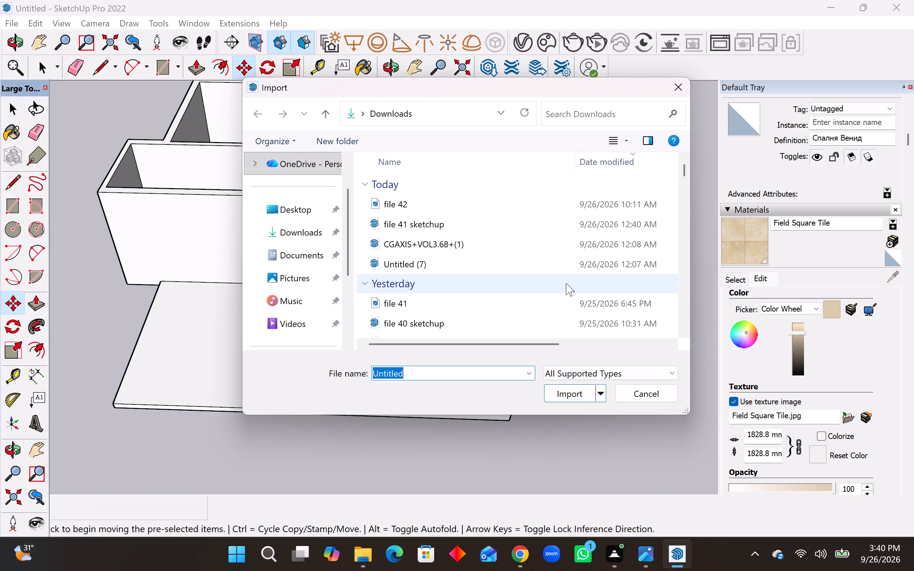
pyautogui.scroll(-17, 564, 286)
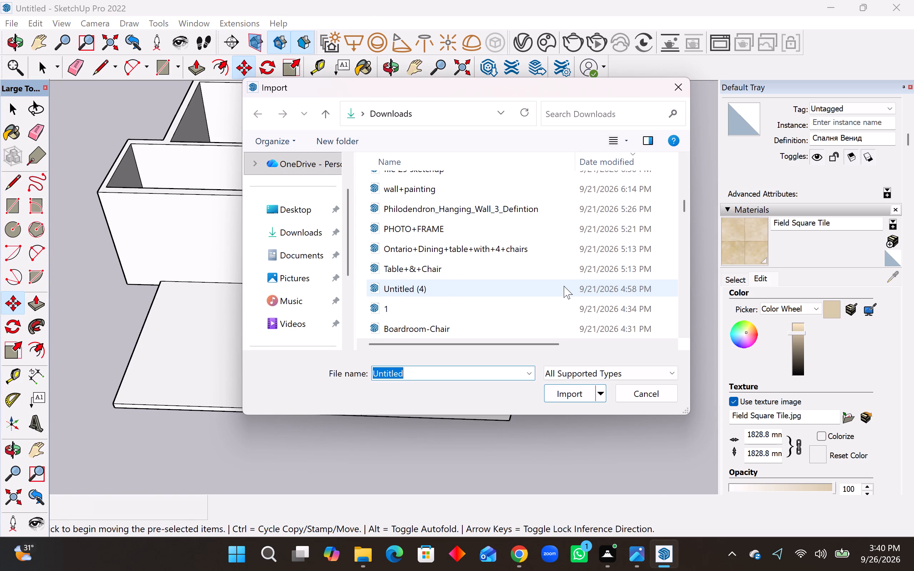
pyautogui.scroll(-4, 564, 286)
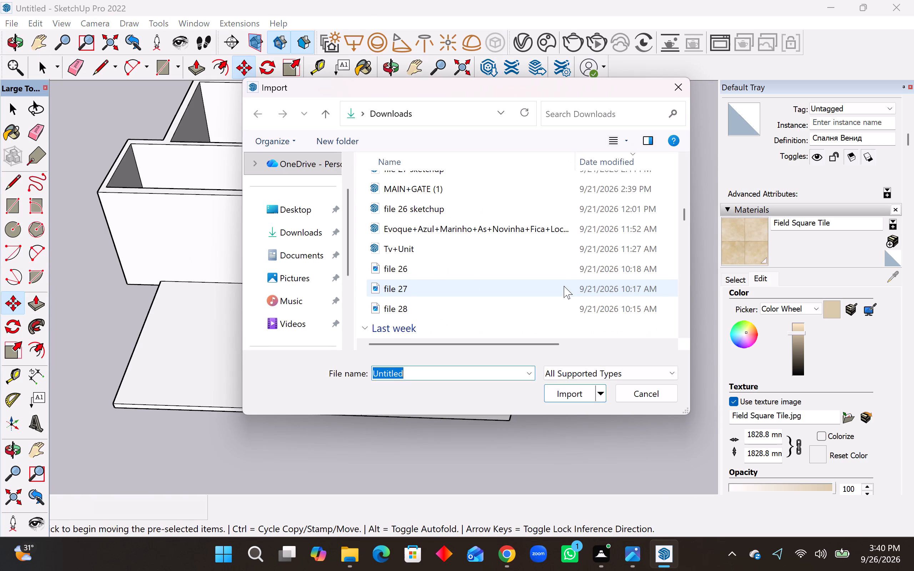
pyautogui.scroll(-6, 564, 286)
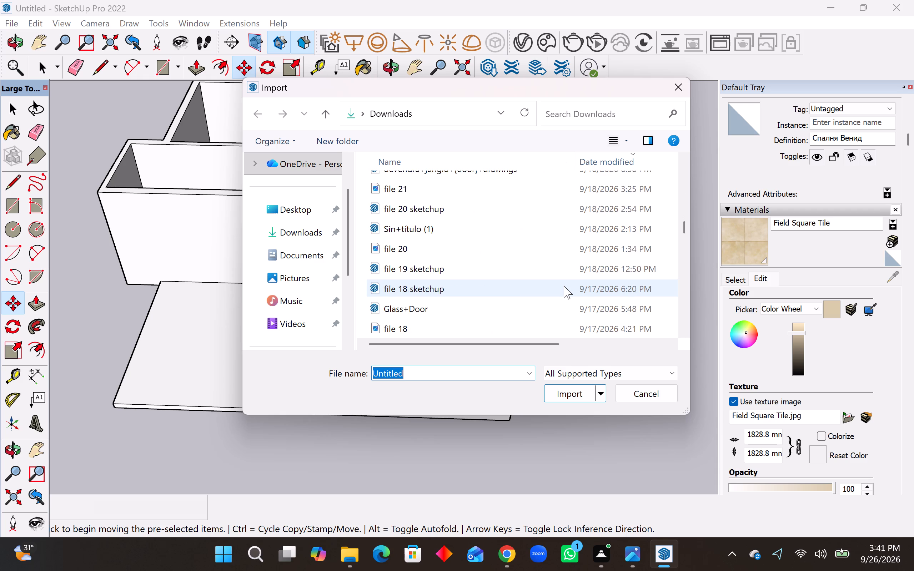
pyautogui.scroll(-6, 564, 286)
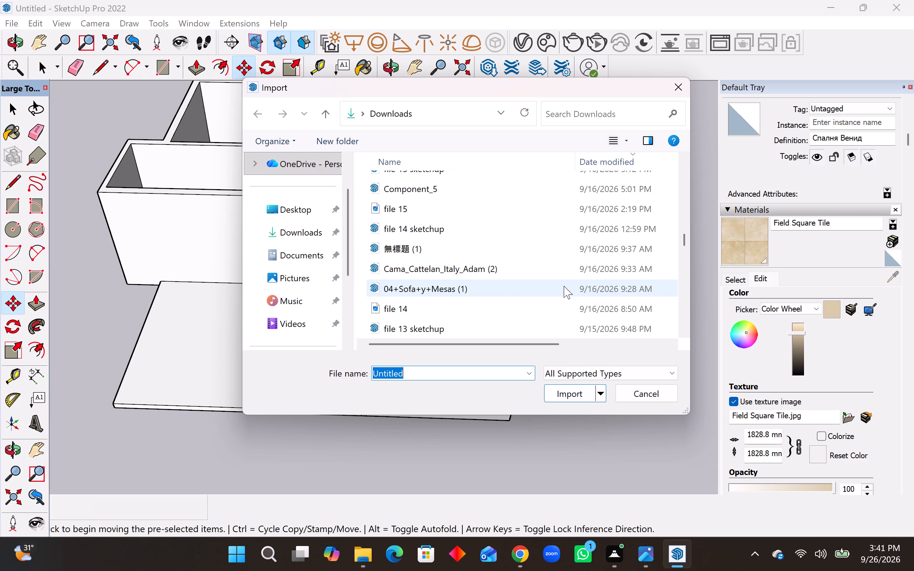
pyautogui.scroll(-3, 564, 286)
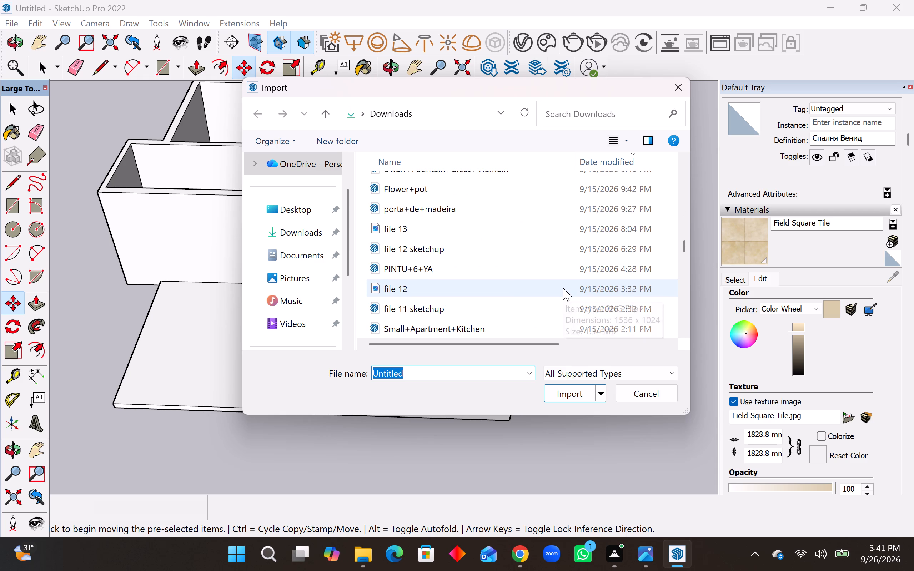
pyautogui.scroll(-2, 563, 288)
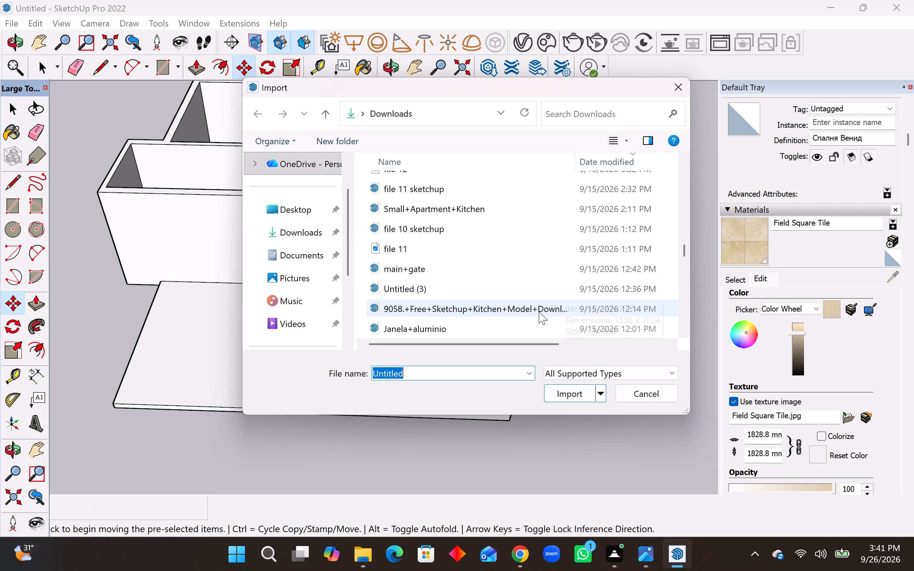
pyautogui.click(538, 312)
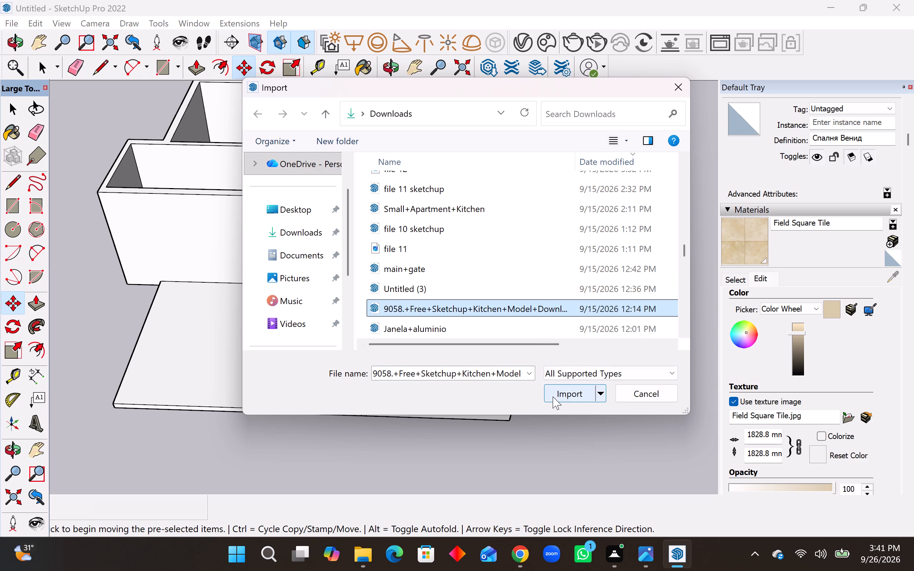
pyautogui.click(553, 396)
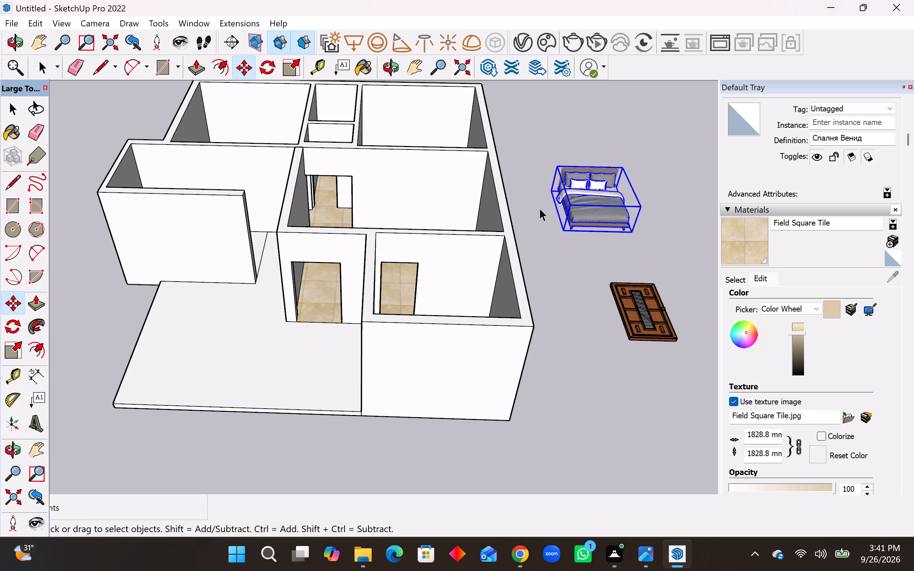
pyautogui.scroll(-4, 554, 297)
pyautogui.scroll(-5, 421, 318)
pyautogui.click(607, 195)
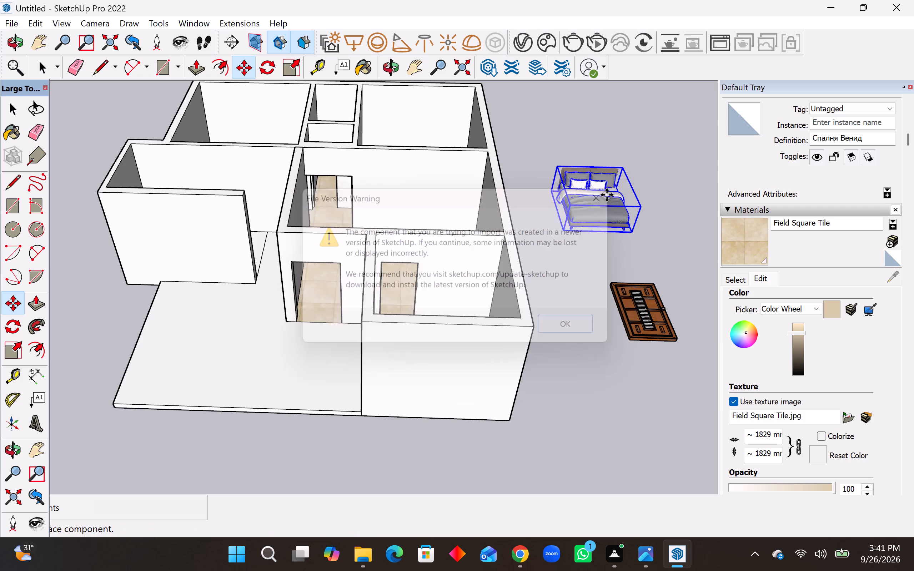
pyautogui.scroll(-15, 480, 320)
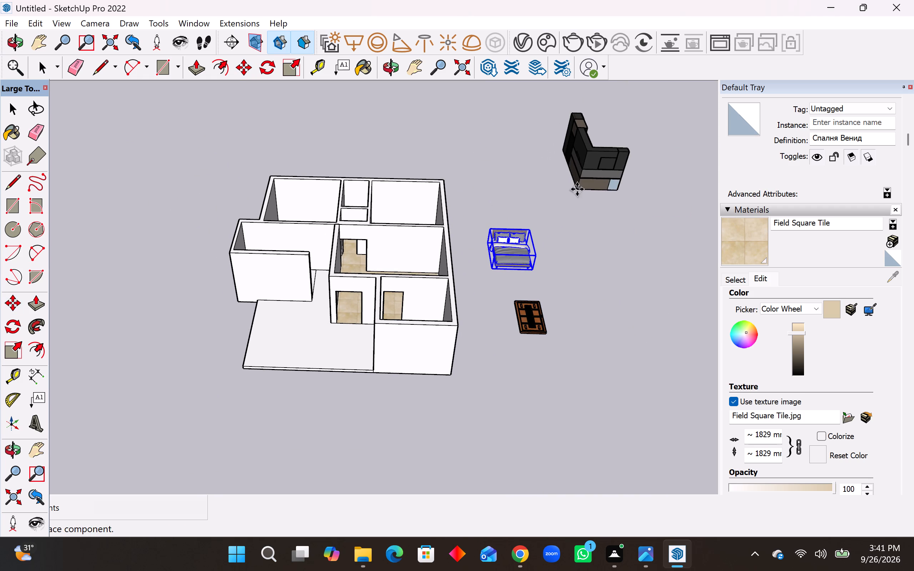
pyautogui.click(570, 198)
# Save the model as "file 42 sketchup" in the Downloads folder, checking the reference image for the file number.
pyautogui.click(18, 22)
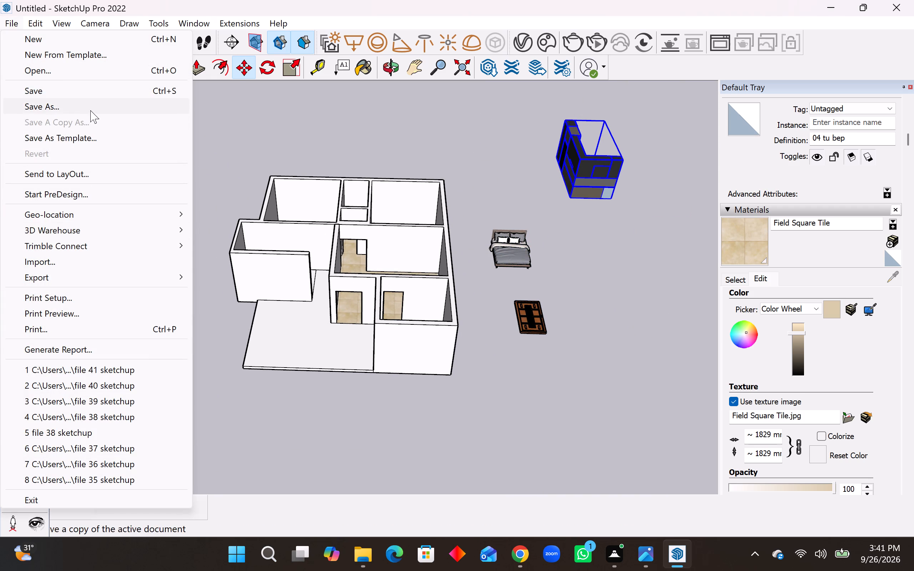
pyautogui.click(91, 110)
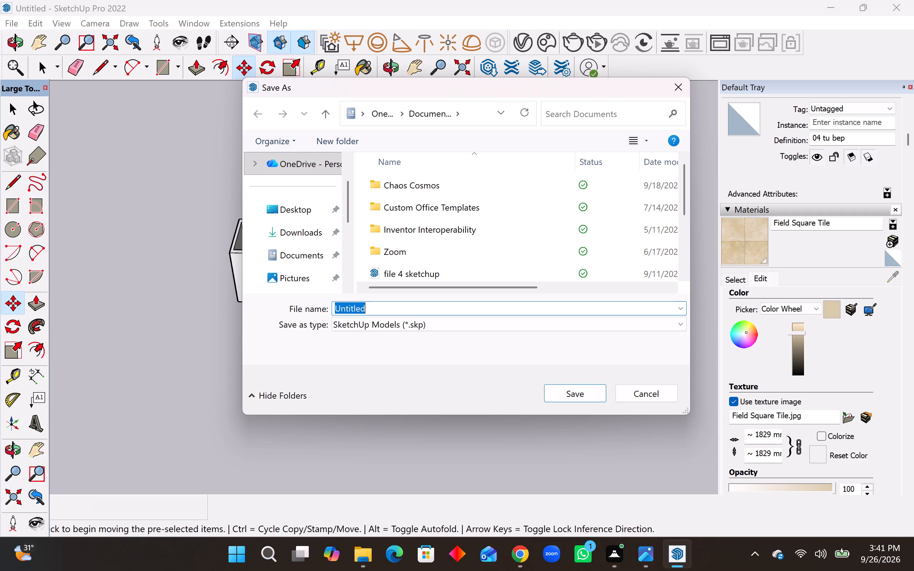
pyautogui.click(643, 554)
pyautogui.click(643, 554)
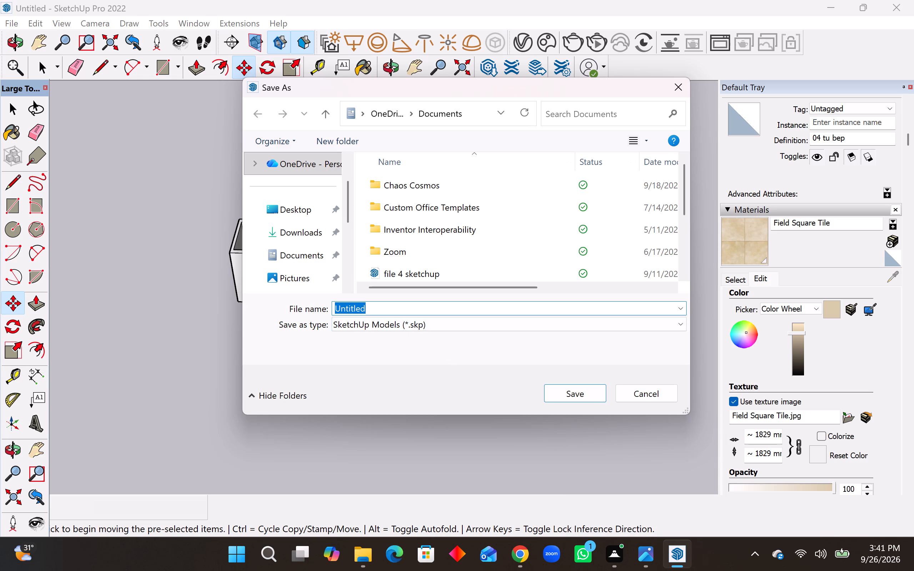
pyautogui.write('file 42')
pyautogui.press('space')
pyautogui.write('sketchup')
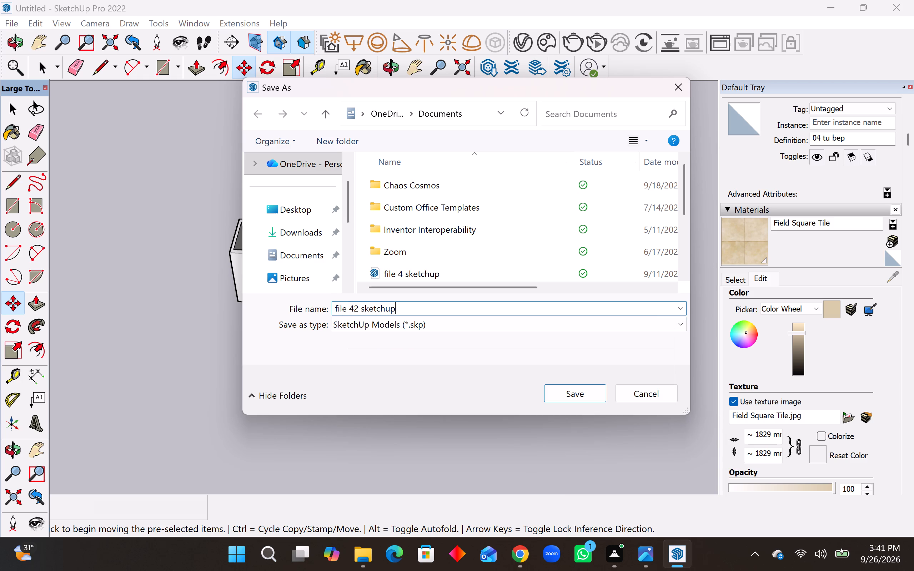
pyautogui.click(306, 229)
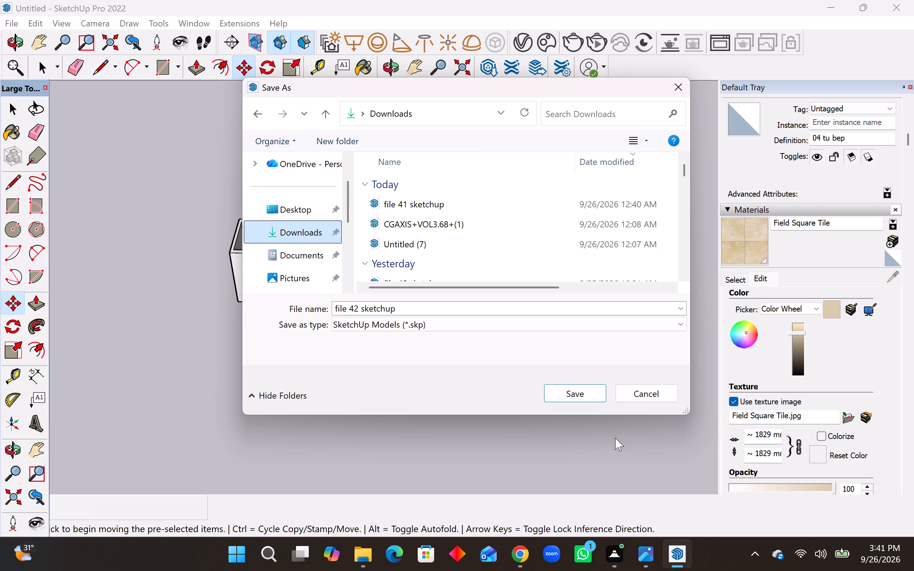
pyautogui.click(588, 399)
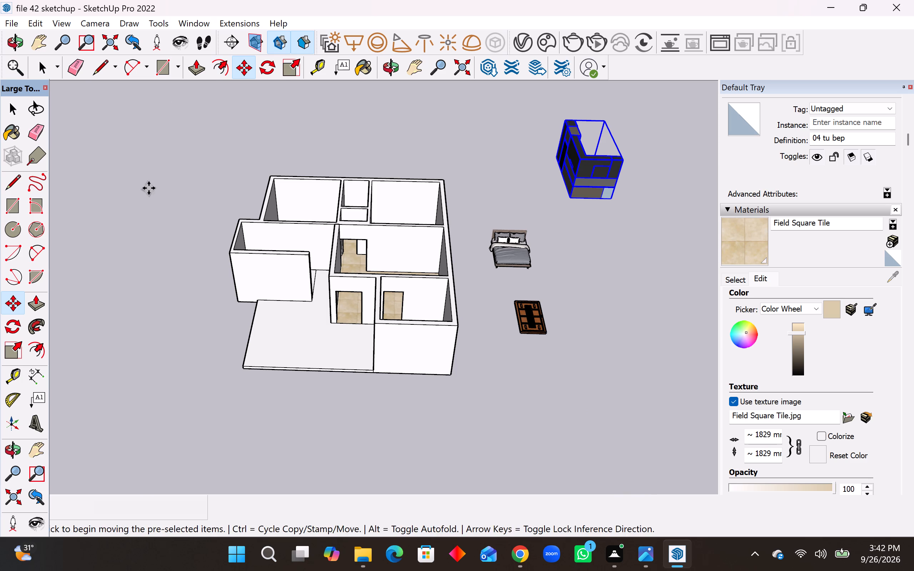
# Import the 04+Sofa+y+Mesas (1) model from the Downloads folder and place it on the tiled floor of the central living room.
pyautogui.click(4, 24)
pyautogui.click(63, 259)
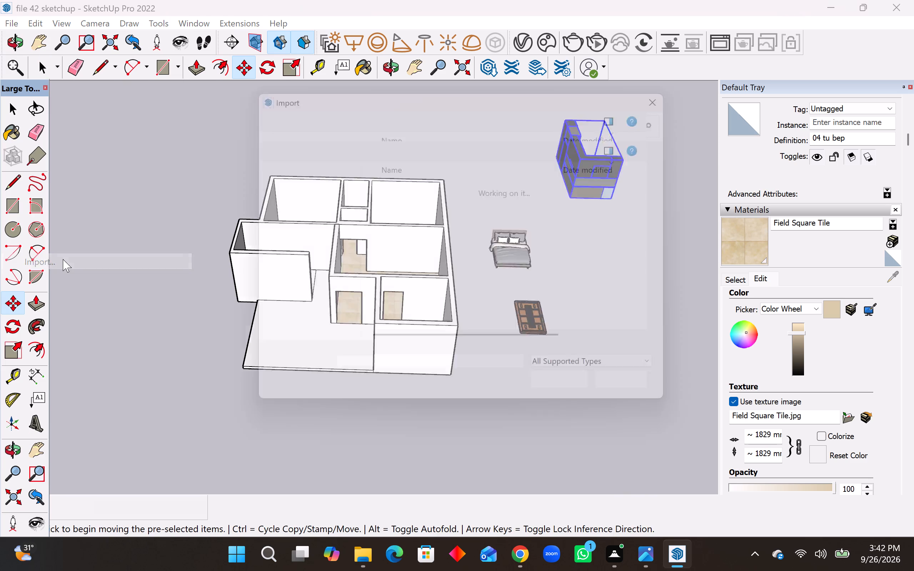
pyautogui.scroll(-5, 408, 279)
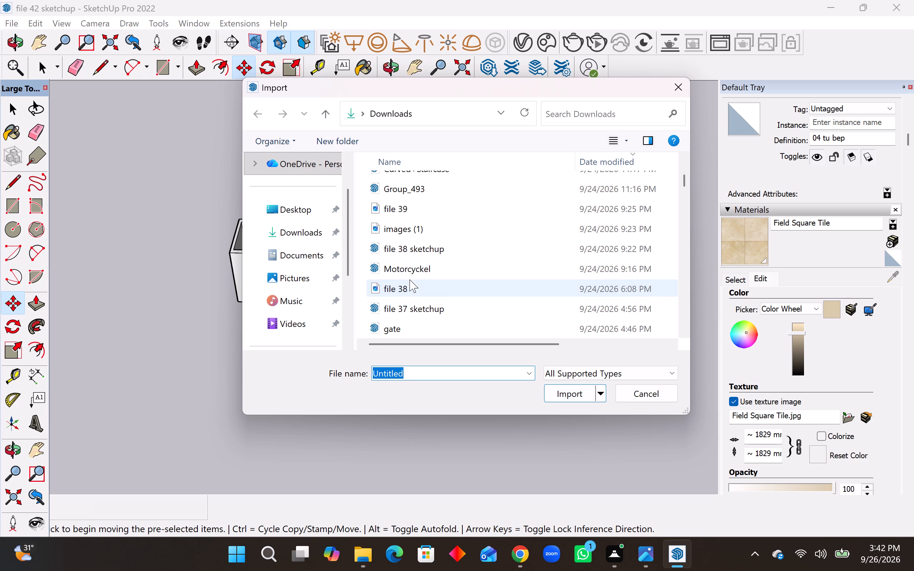
pyautogui.scroll(-3, 410, 279)
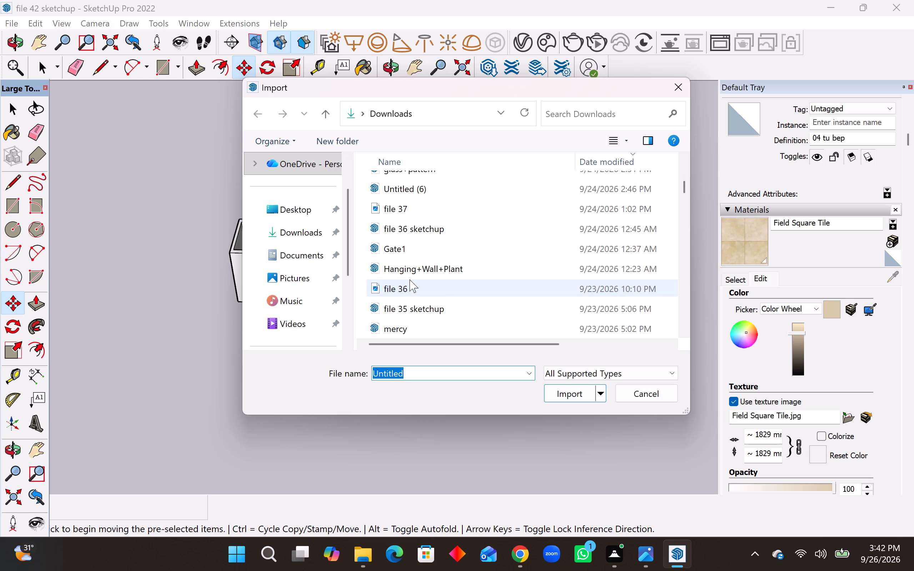
pyautogui.scroll(-3, 410, 279)
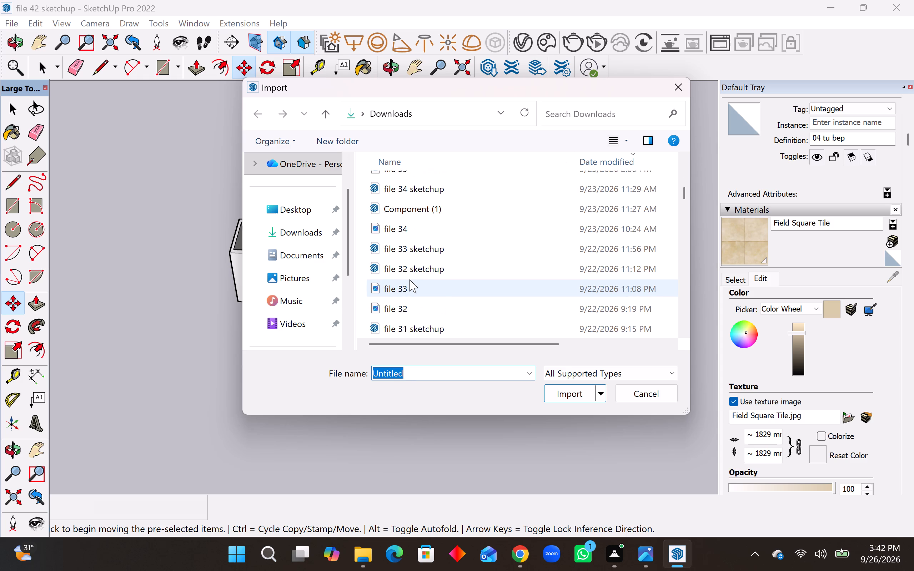
pyautogui.scroll(-1, 410, 279)
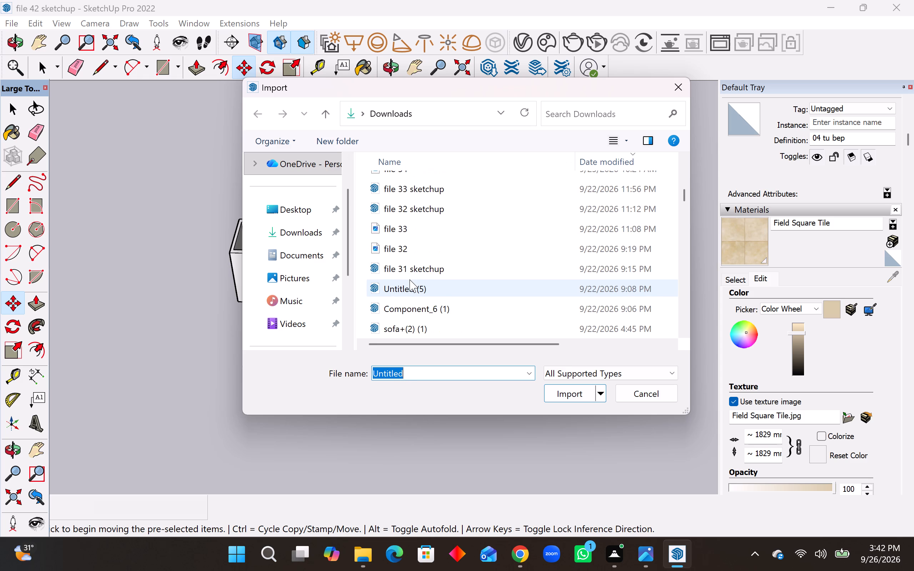
pyautogui.scroll(-2, 410, 279)
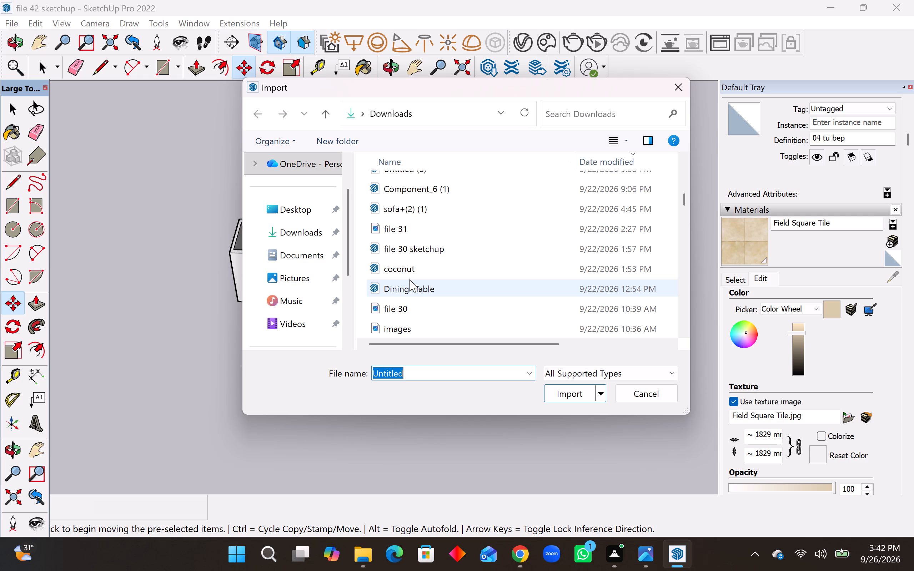
pyautogui.scroll(-2, 410, 279)
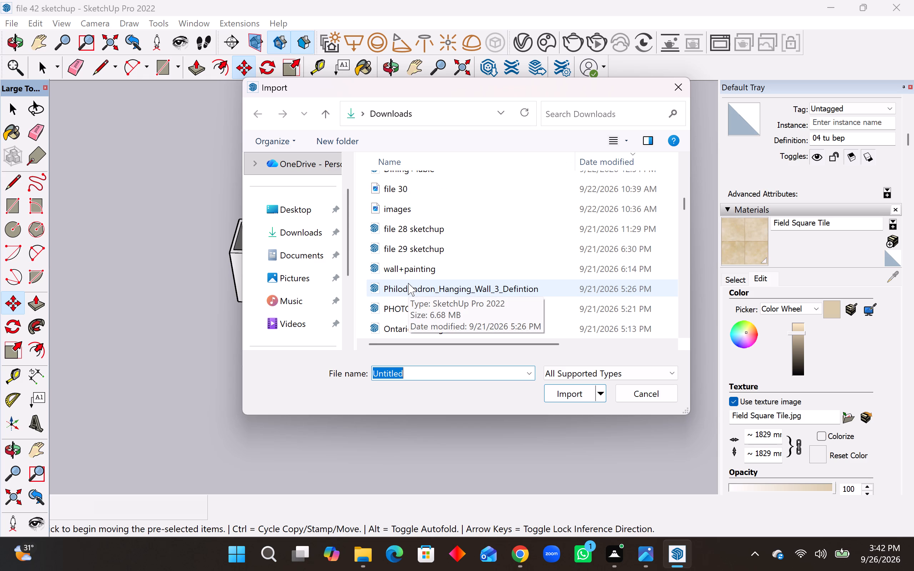
pyautogui.scroll(-1, 408, 283)
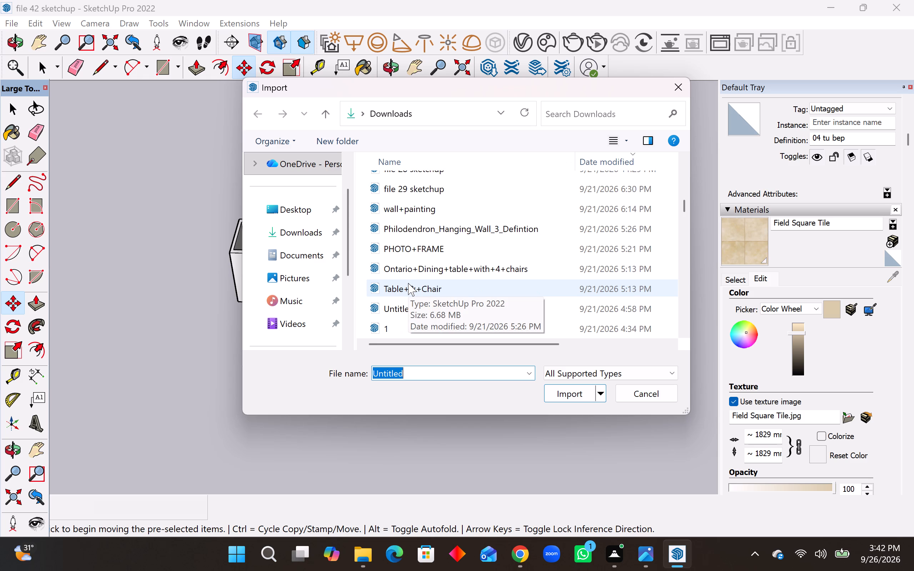
pyautogui.scroll(-4, 408, 283)
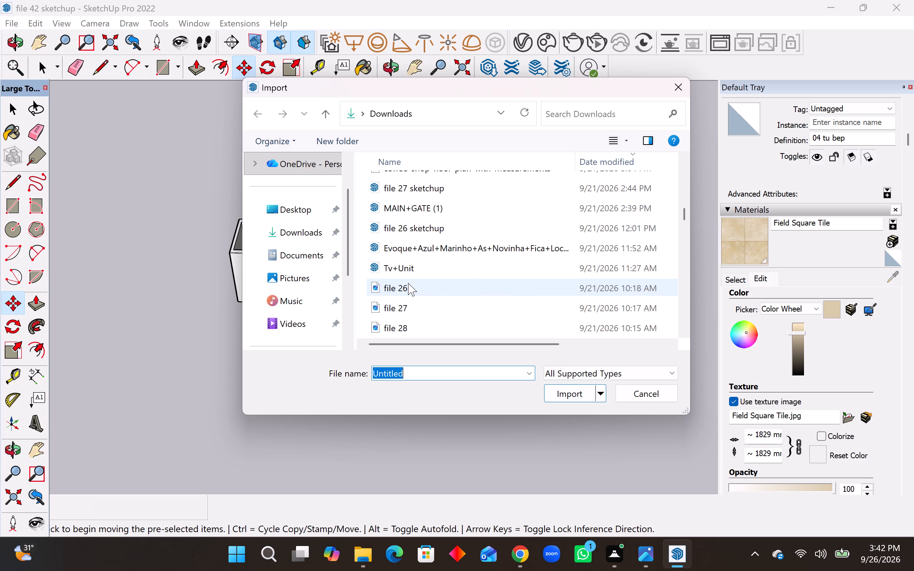
pyautogui.scroll(-3, 408, 283)
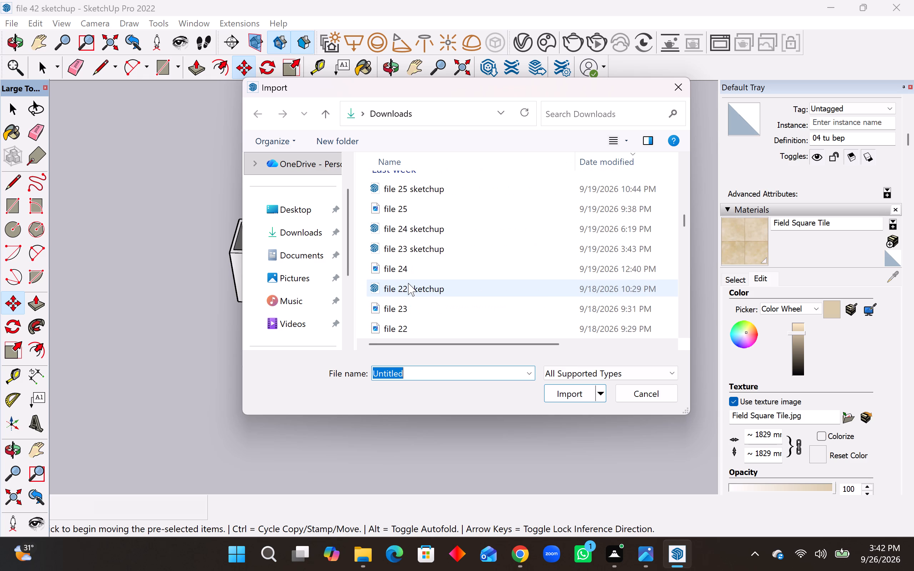
pyautogui.scroll(-3, 408, 283)
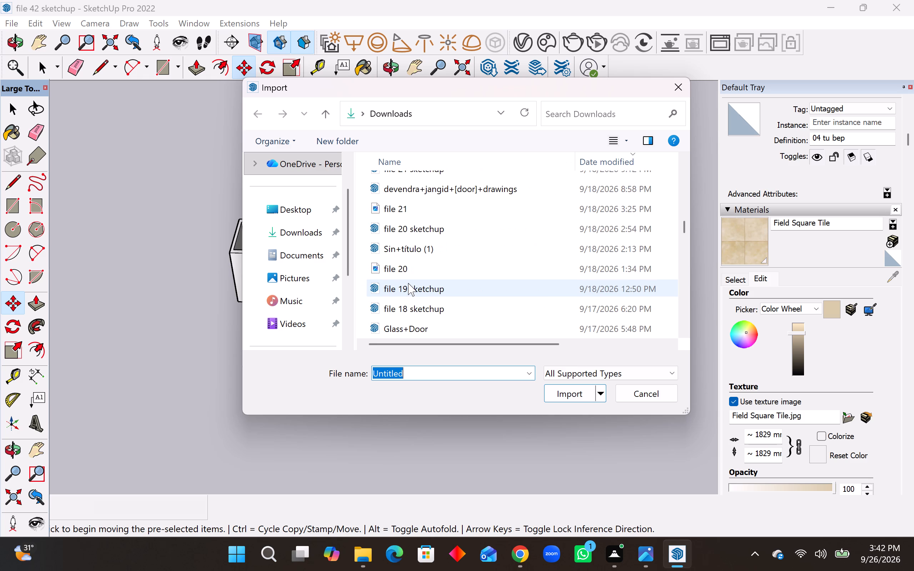
pyautogui.scroll(-1, 408, 283)
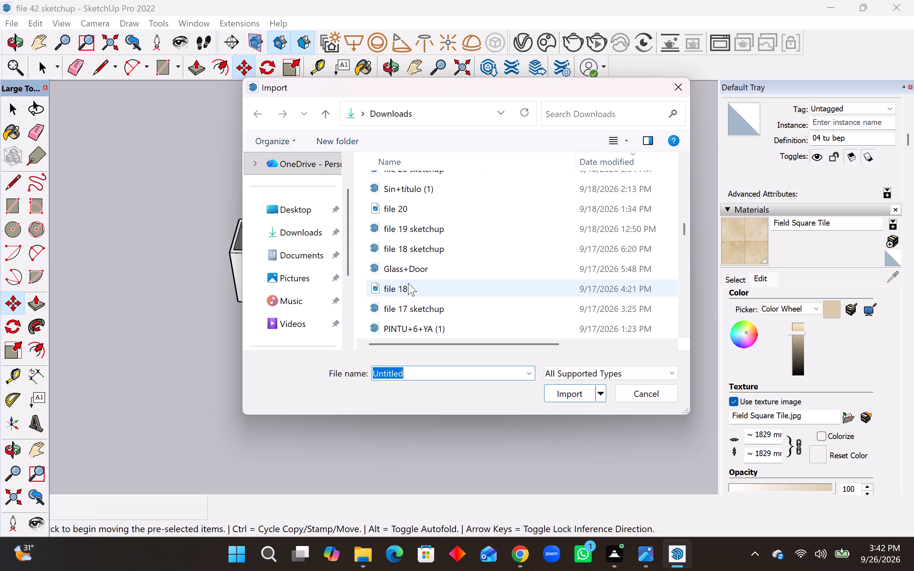
pyautogui.scroll(-5, 408, 283)
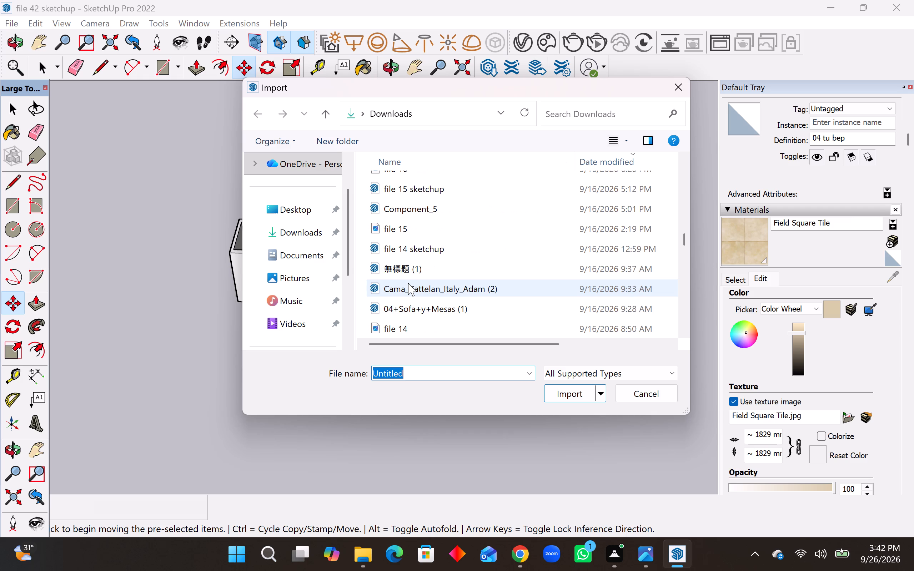
pyautogui.scroll(-2, 408, 283)
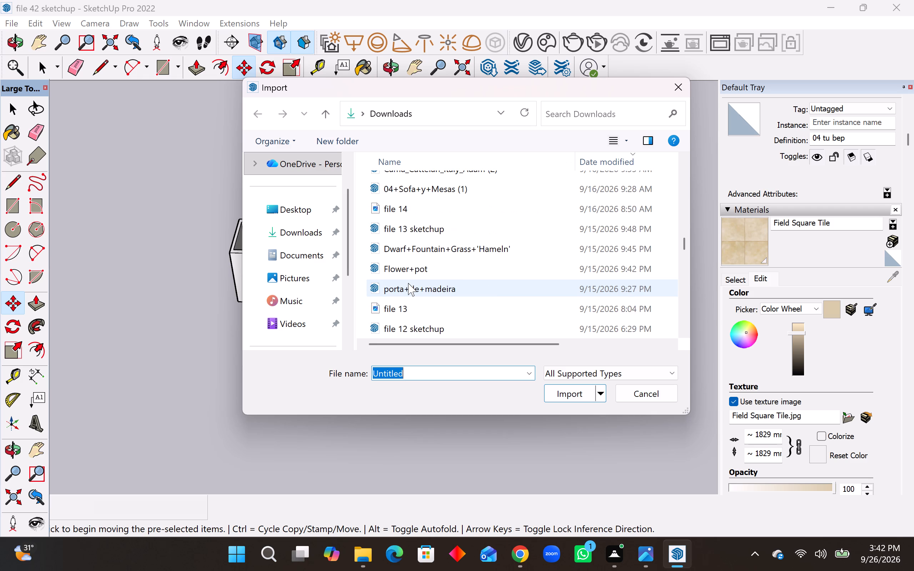
pyautogui.click(437, 193)
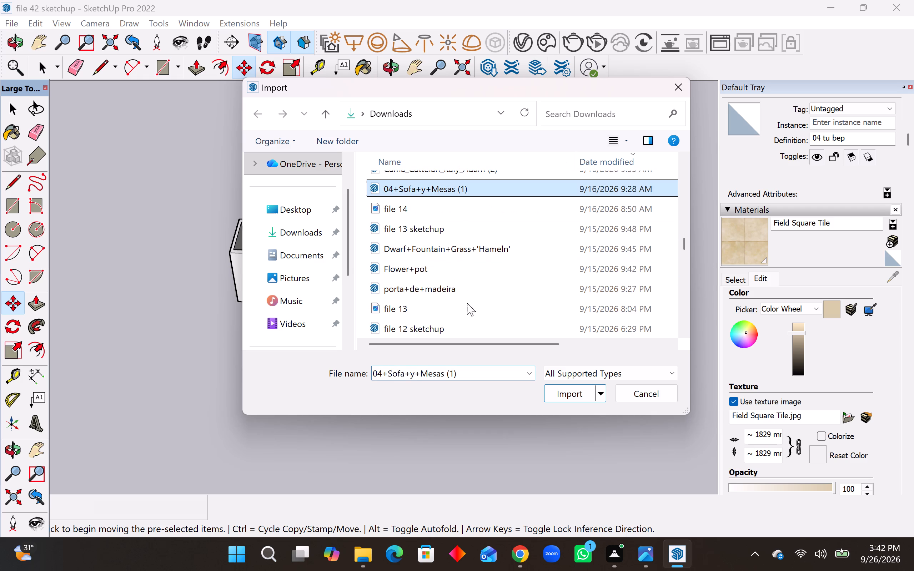
pyautogui.click(577, 397)
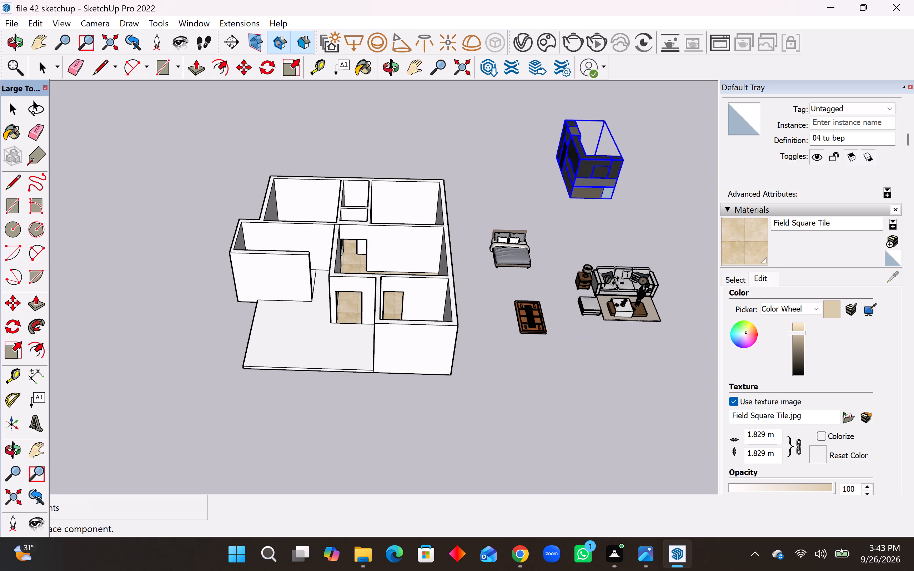
pyautogui.moveTo(348, 272); pyautogui.dragTo(371, 398, button='middle')
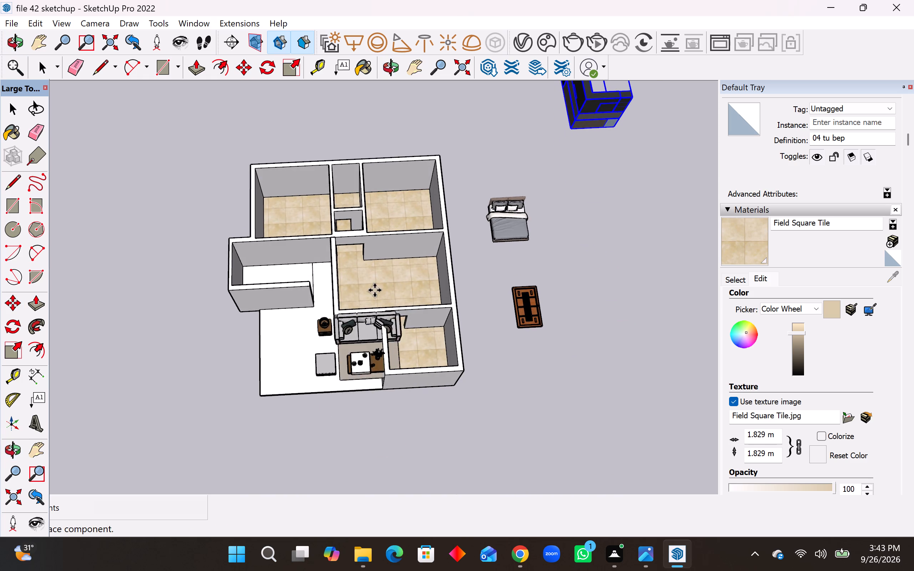
pyautogui.scroll(14, 384, 283)
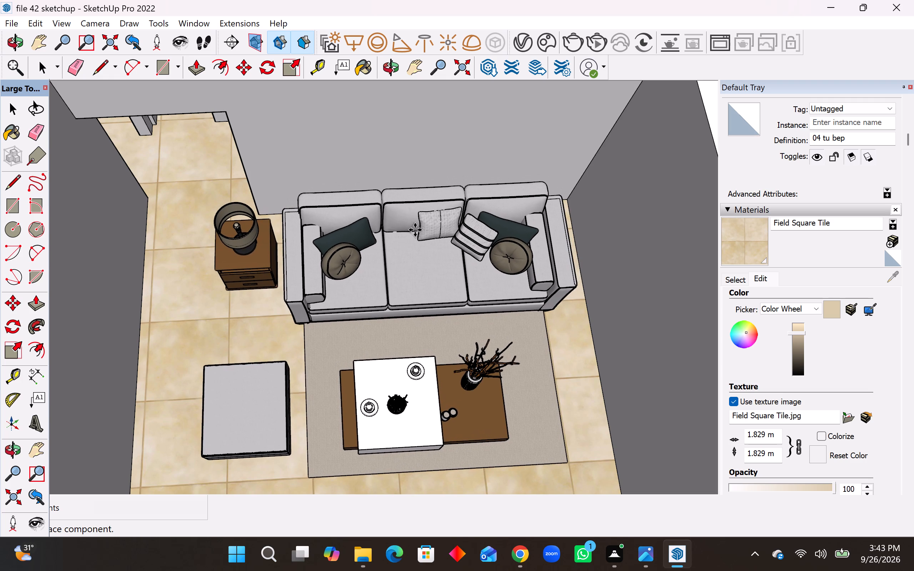
pyautogui.click(415, 230)
# Move the sofa set from its rear corner into the living room's back corner, where the rear and outer side walls meet.
pyautogui.moveTo(526, 253); pyautogui.dragTo(458, 207, button='middle')
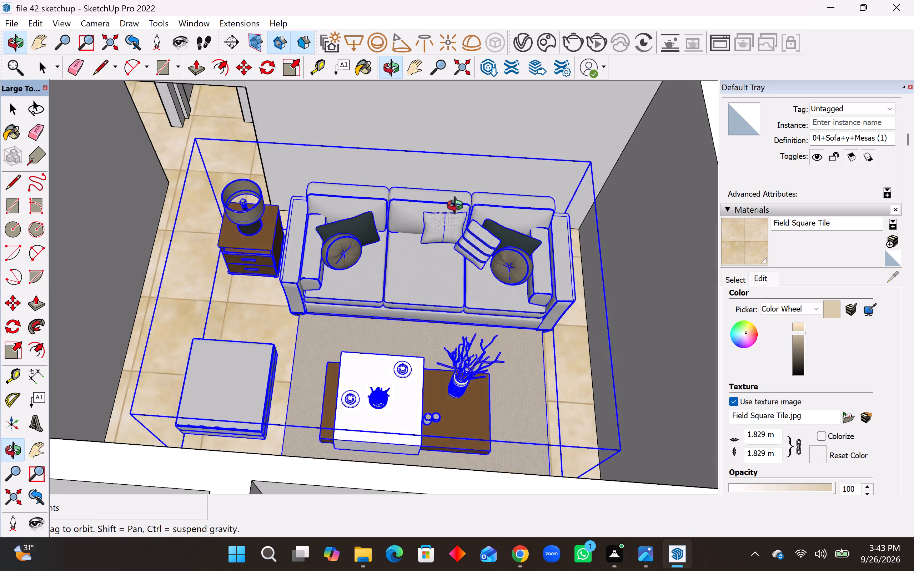
pyautogui.moveTo(458, 207); pyautogui.dragTo(329, 190, button='middle')
pyautogui.scroll(8, 547, 325)
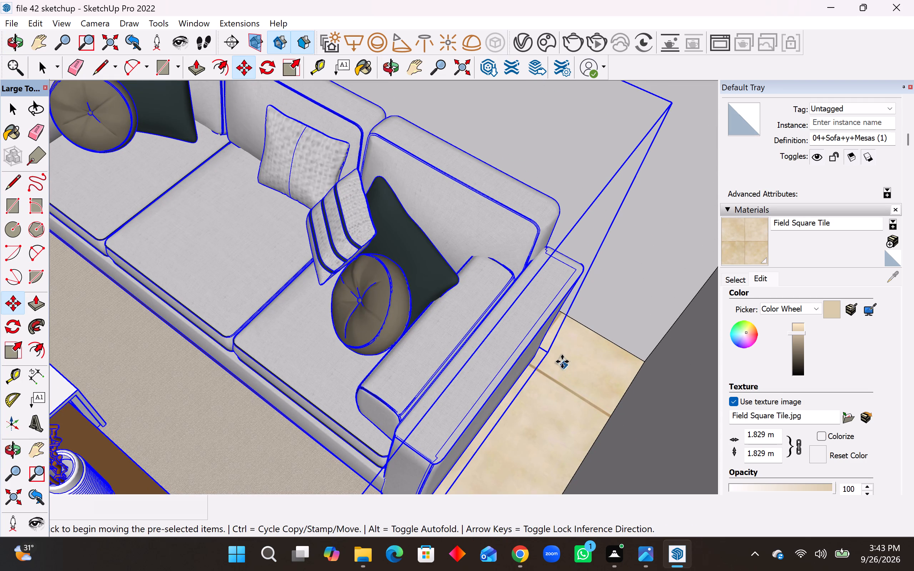
pyautogui.click(551, 356)
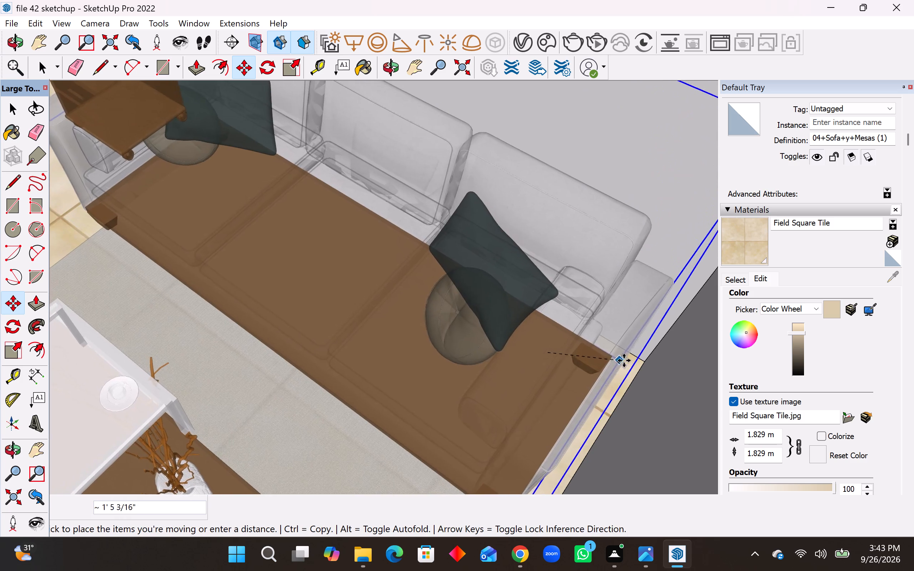
pyautogui.click(637, 361)
# Scale the sofa set to 0.87 of its front-to-back depth and 0.99 of its width, then deselect it.
pyautogui.scroll(-6, 592, 381)
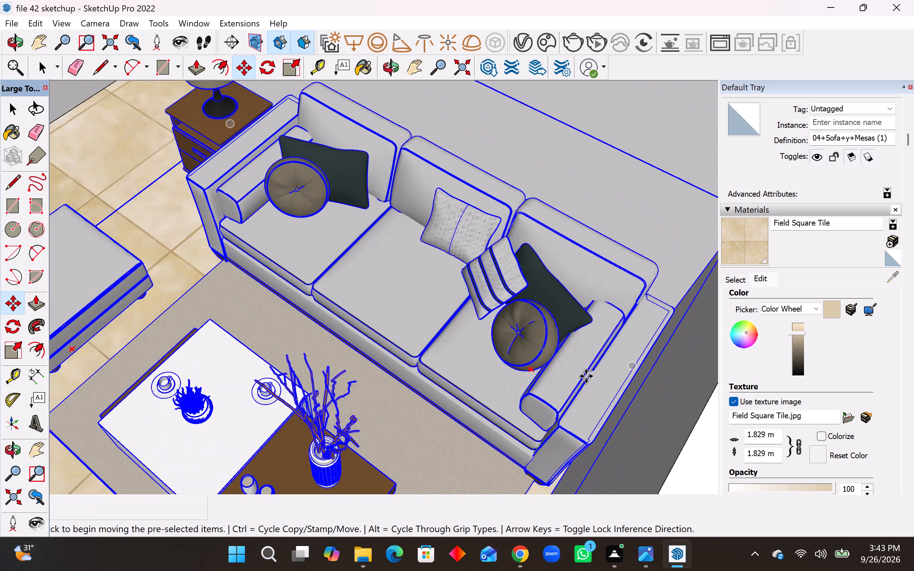
pyautogui.scroll(-11, 586, 376)
pyautogui.moveTo(586, 376); pyautogui.dragTo(741, 373, button='middle')
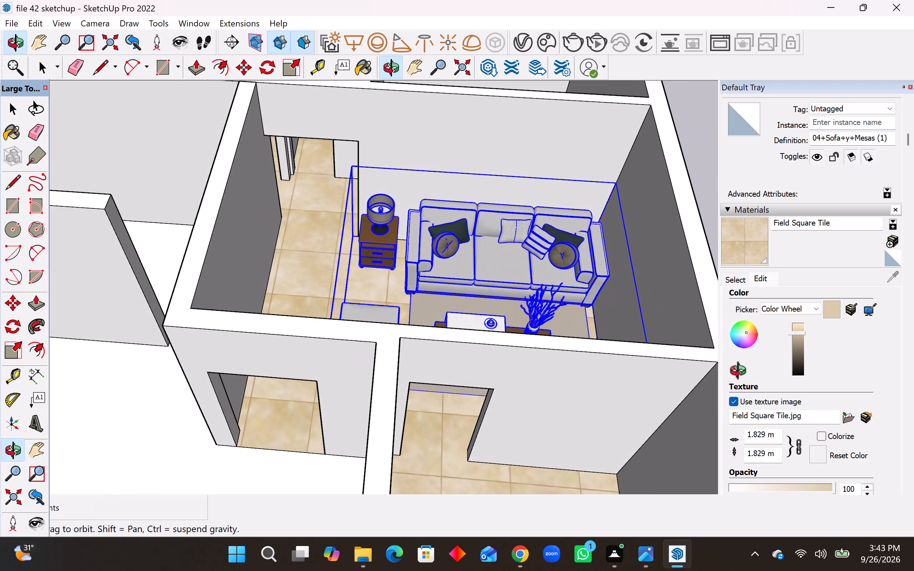
pyautogui.moveTo(741, 373); pyautogui.dragTo(742, 383, button='middle')
pyautogui.scroll(-5, 612, 335)
pyautogui.moveTo(612, 335); pyautogui.dragTo(607, 420, button='middle')
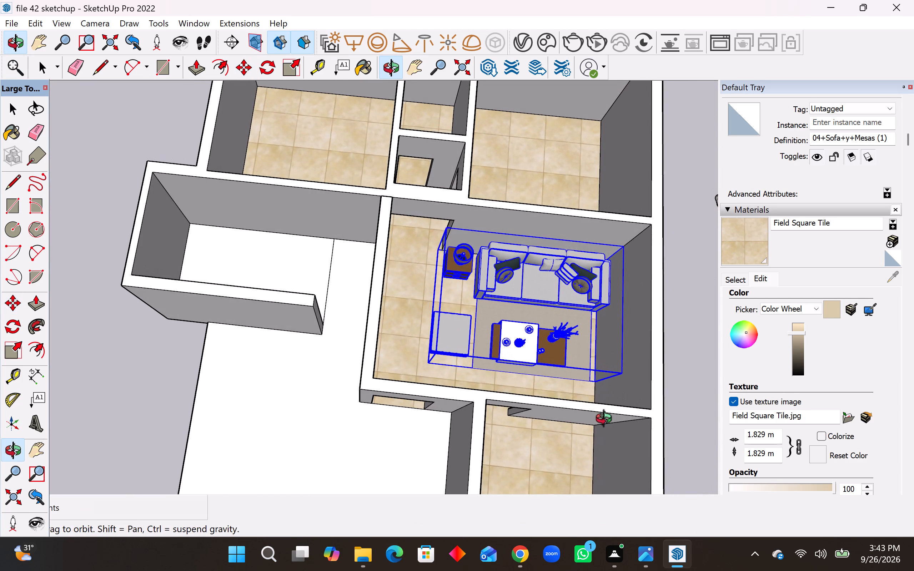
pyautogui.moveTo(607, 420); pyautogui.dragTo(604, 420, button='middle')
pyautogui.click(17, 353)
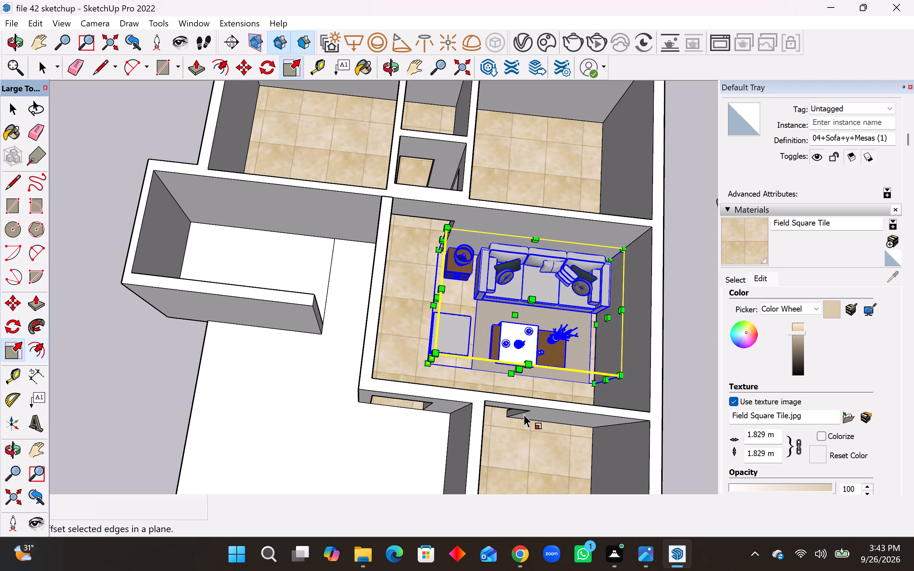
pyautogui.click(522, 373)
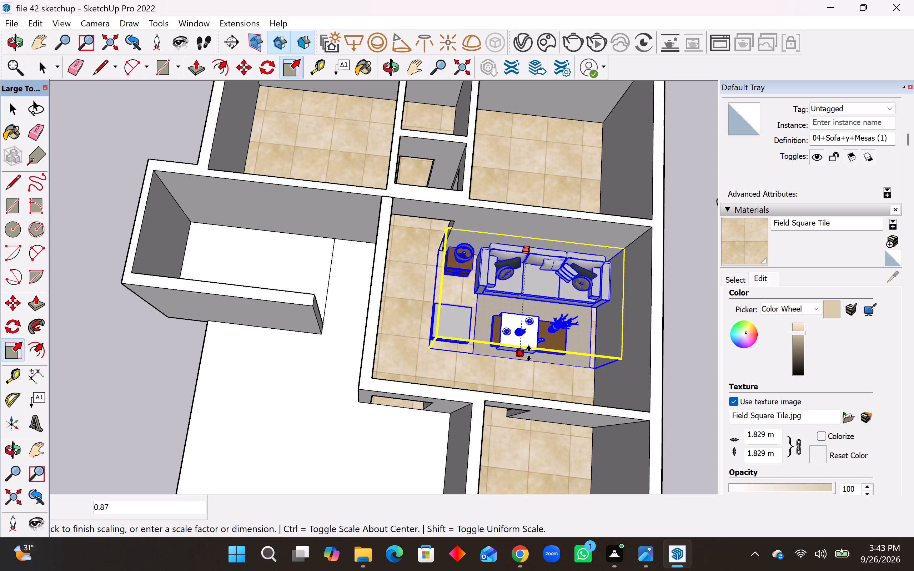
pyautogui.click(529, 353)
pyautogui.click(436, 289)
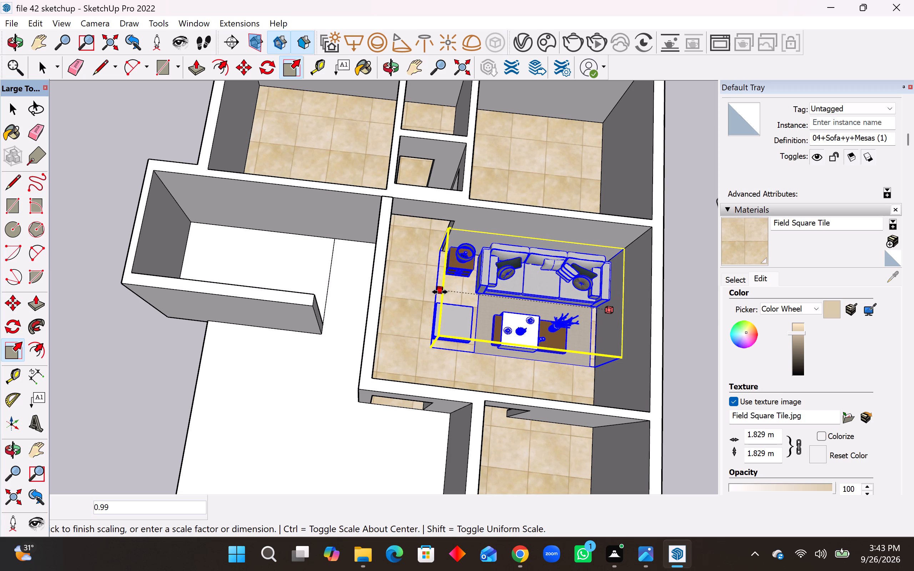
pyautogui.click(440, 292)
pyautogui.press('space')
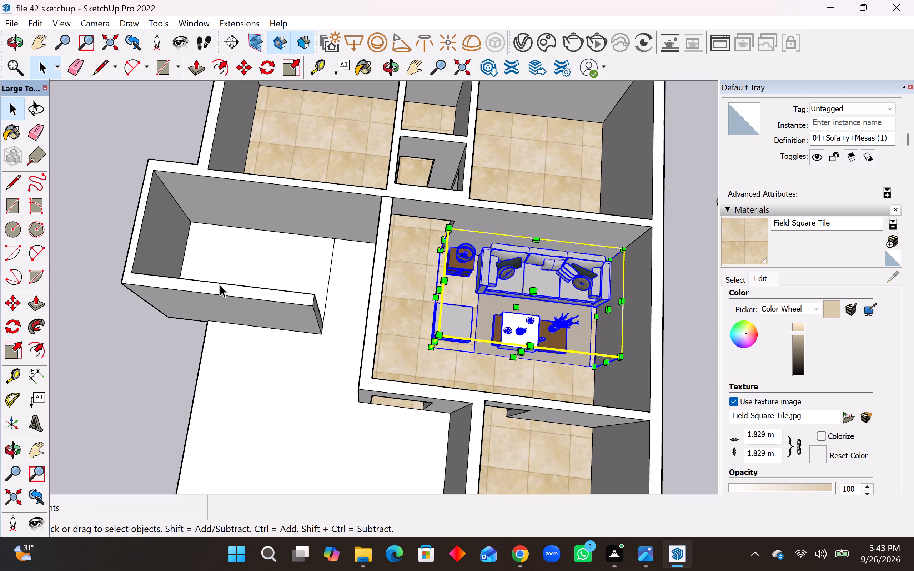
pyautogui.scroll(-4, 219, 287)
pyautogui.click(546, 302)
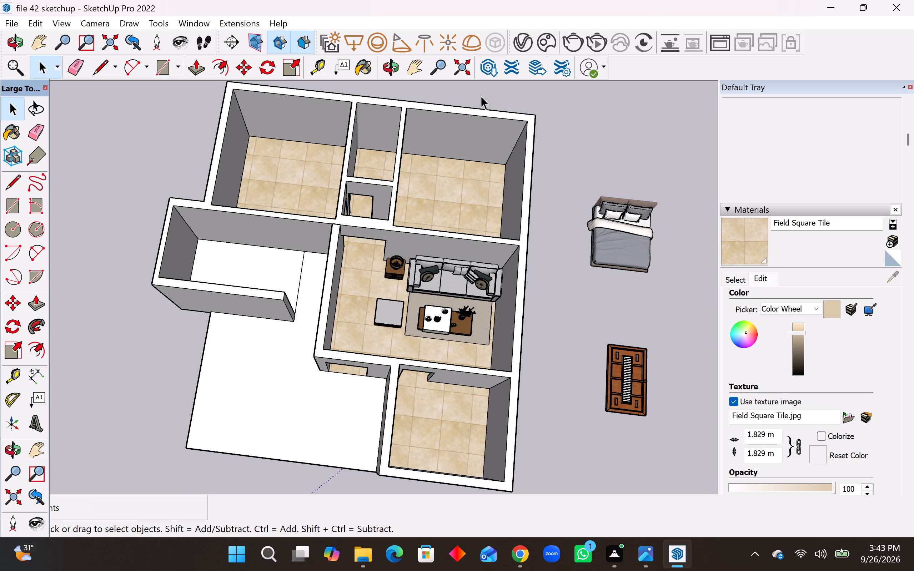
# Move the bed about 18' 11" from the open ground into the bedroom directly behind the living room.
pyautogui.click(626, 253)
pyautogui.press('m')
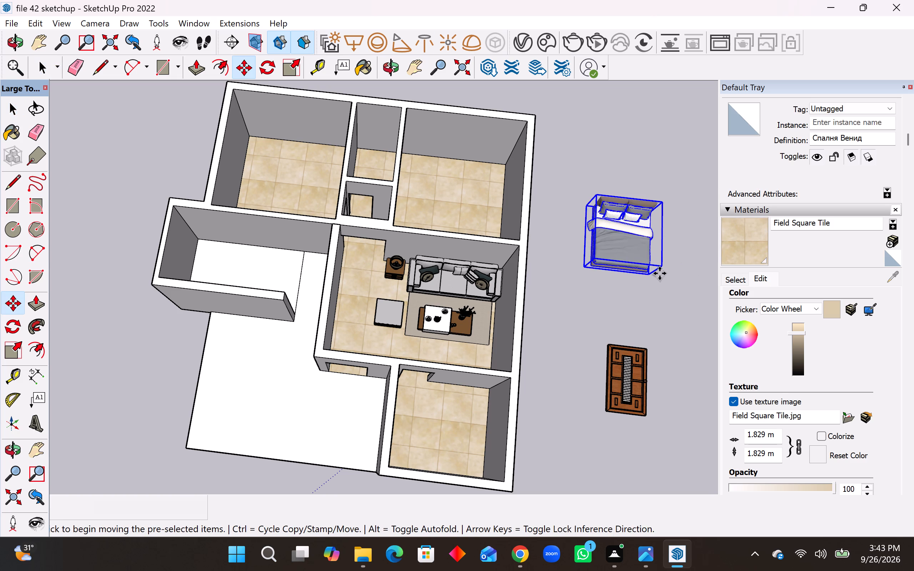
pyautogui.scroll(-4, 681, 298)
pyautogui.scroll(8, 621, 222)
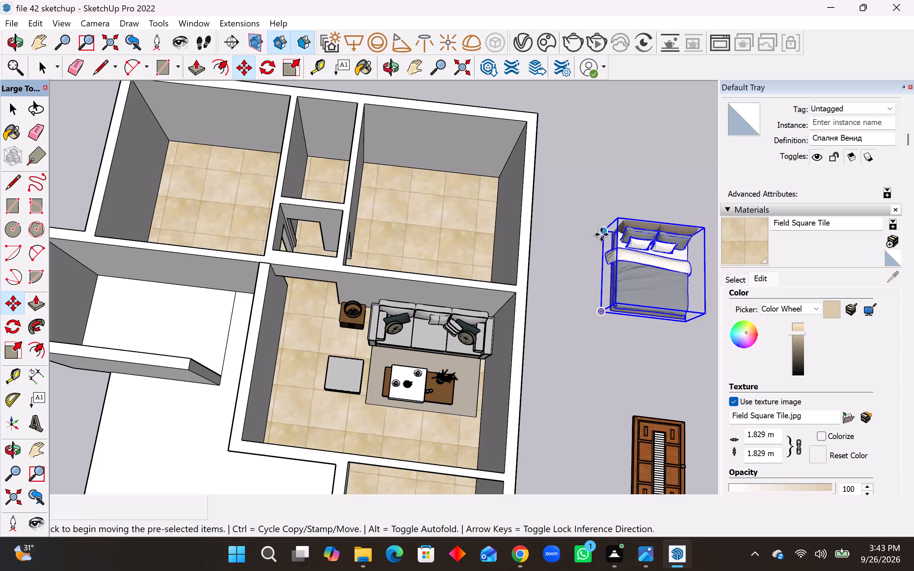
pyautogui.click(601, 234)
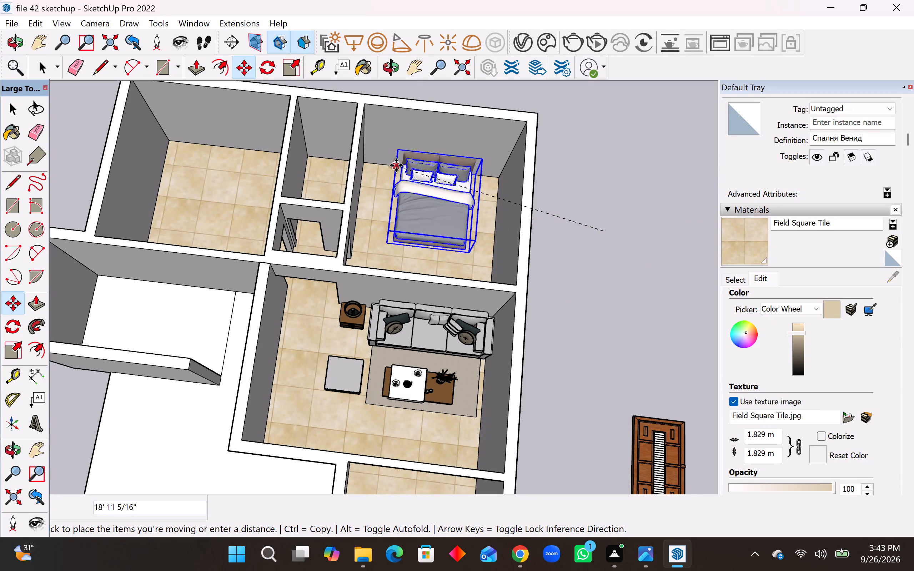
pyautogui.click(396, 165)
# Copy the bed about 18' 11" along the red axis into the other back bedroom, beyond the small middle rooms.
pyautogui.click(396, 165)
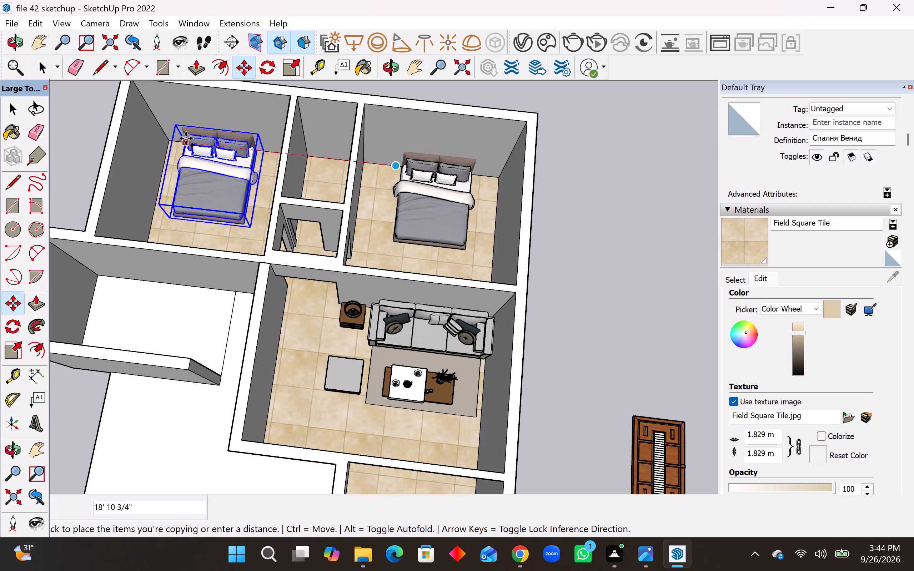
pyautogui.click(186, 138)
# Shift the copied bed about 6" toward the small middle rooms, then deselect it.
pyautogui.moveTo(258, 209); pyautogui.dragTo(429, 173, button='middle')
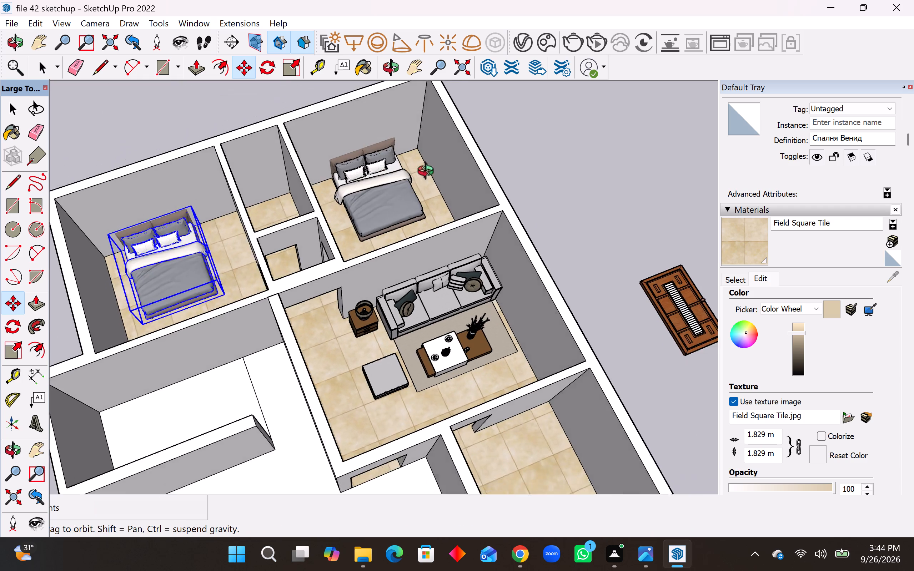
pyautogui.moveTo(429, 173); pyautogui.dragTo(467, 172, button='middle')
pyautogui.scroll(9, 214, 221)
pyautogui.moveTo(162, 282); pyautogui.dragTo(124, 305, button='middle')
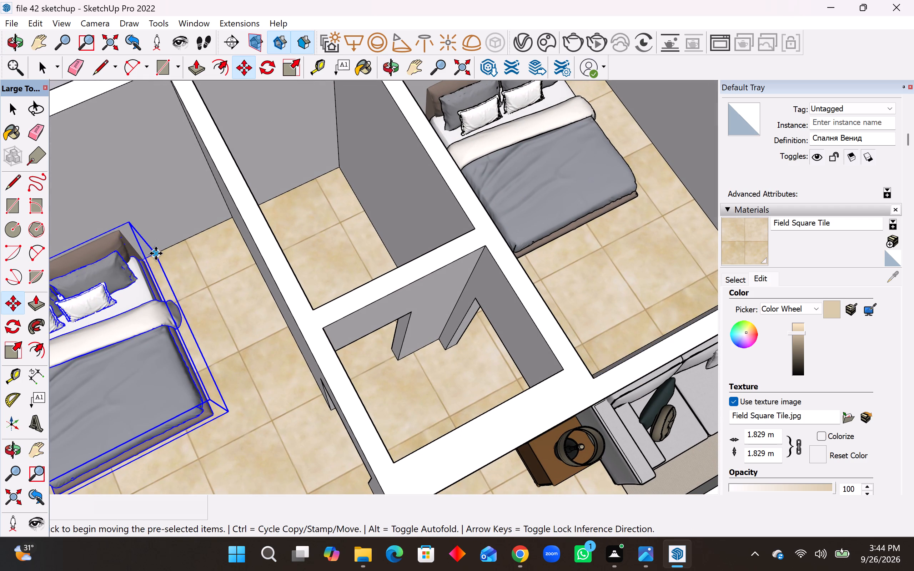
pyautogui.click(156, 253)
pyautogui.click(167, 249)
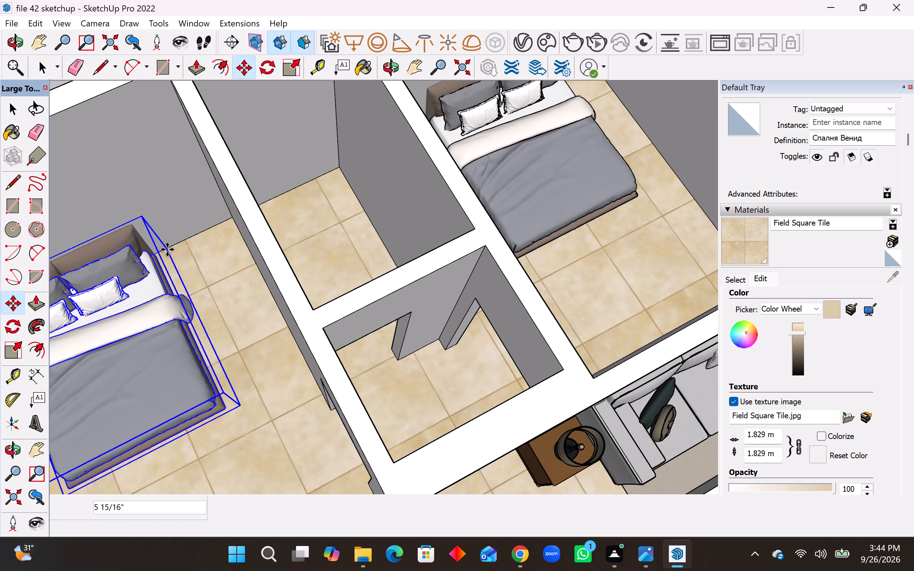
pyautogui.scroll(-10, 234, 297)
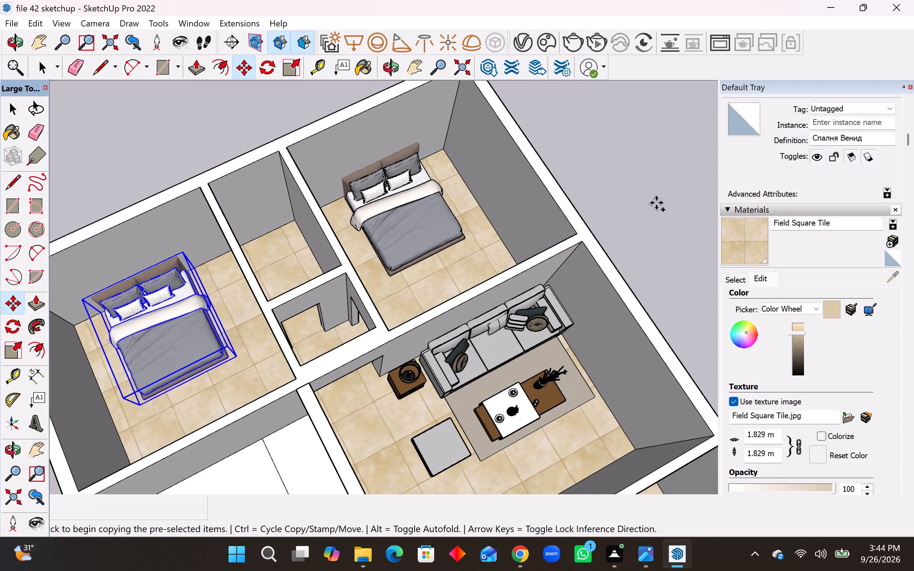
pyautogui.press('space')
pyautogui.moveTo(644, 234); pyautogui.dragTo(607, 231, button='middle')
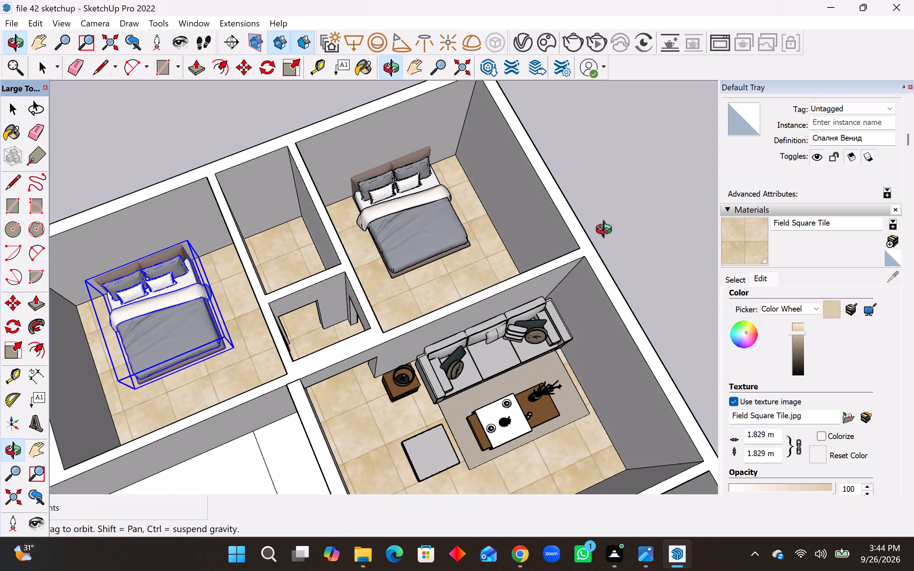
pyautogui.moveTo(607, 231); pyautogui.dragTo(583, 226, button='middle')
pyautogui.click(666, 200)
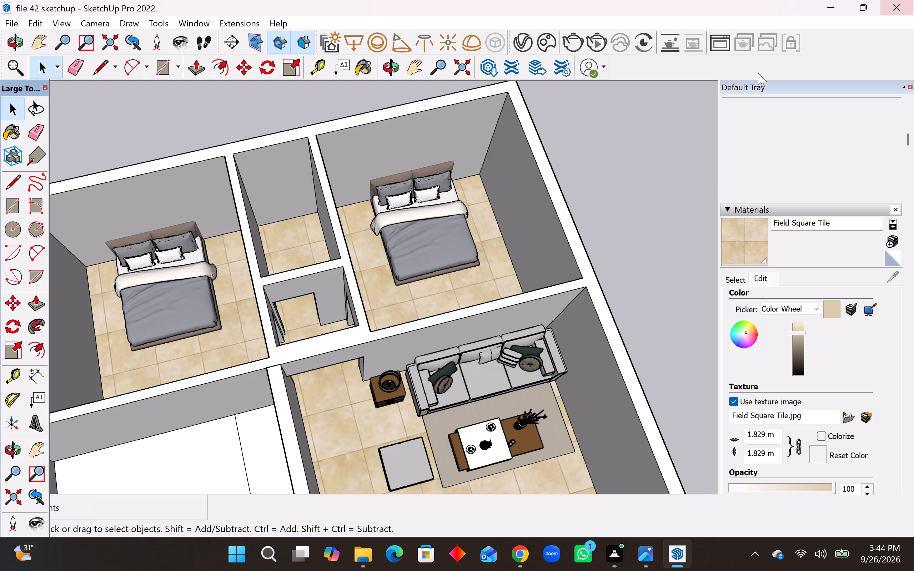
# Move the L-shaped kitchen model about 23' 7" across the open ground, bringing it closer beside the house.
pyautogui.scroll(-8, 478, 246)
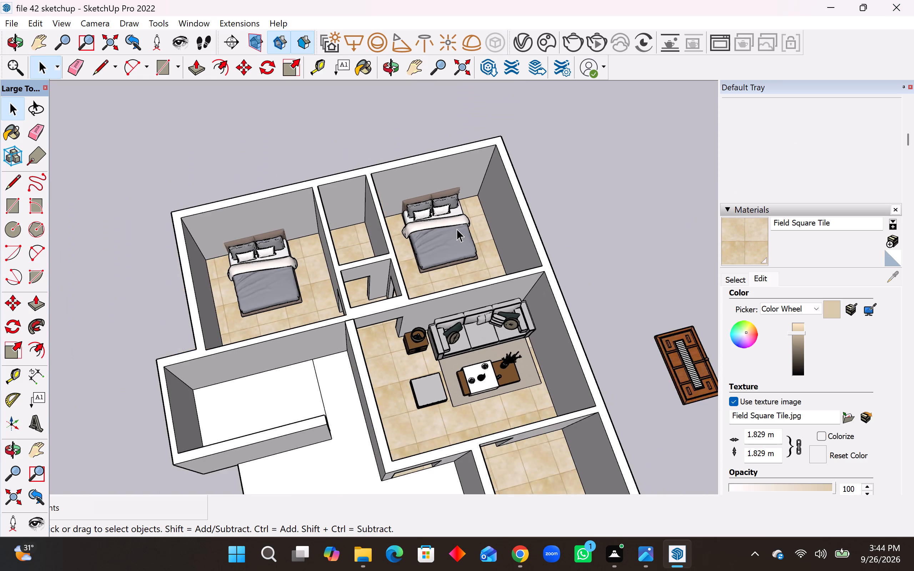
pyautogui.scroll(-8, 457, 229)
pyautogui.scroll(9, 523, 445)
pyautogui.scroll(-7, 506, 417)
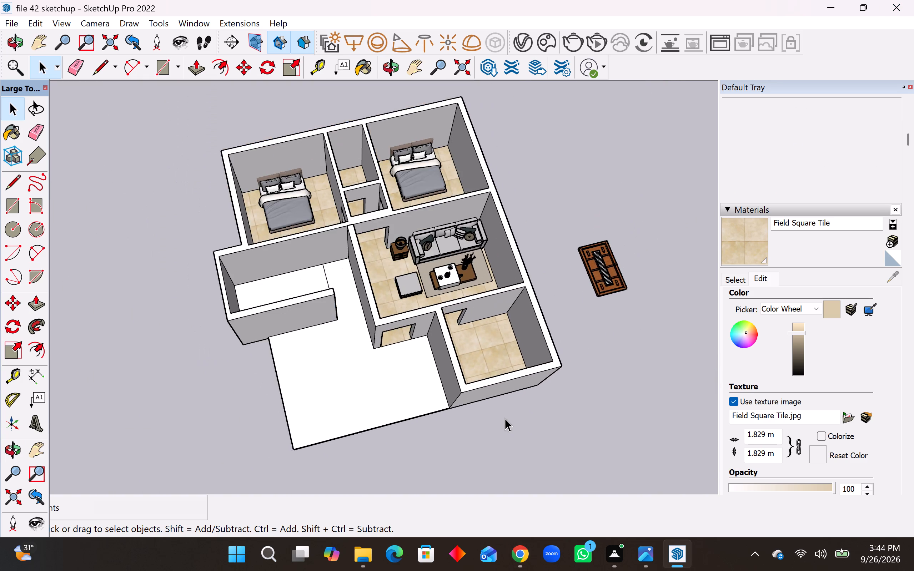
pyautogui.scroll(-1, 505, 418)
pyautogui.moveTo(534, 390); pyautogui.dragTo(463, 298, button='middle')
pyautogui.moveTo(514, 312); pyautogui.dragTo(519, 324, button='middle')
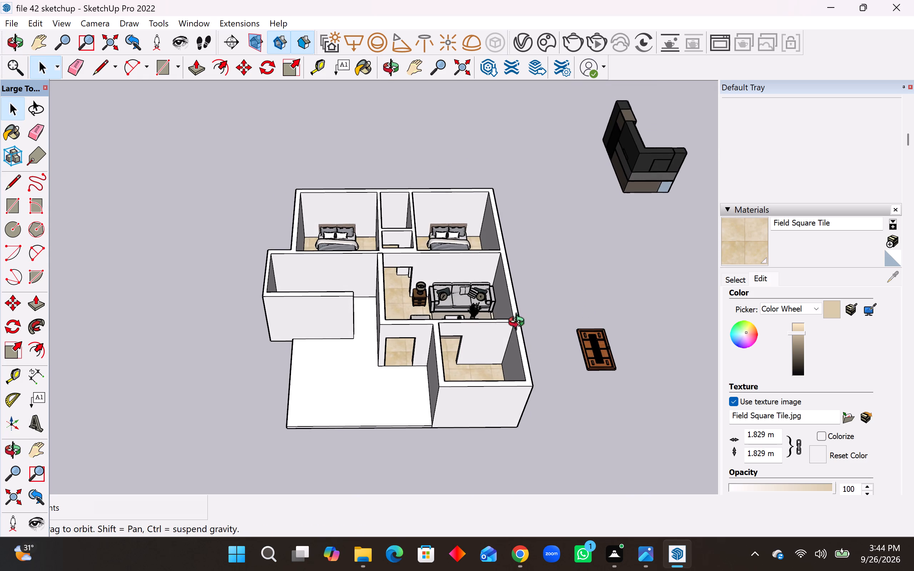
pyautogui.moveTo(519, 324); pyautogui.dragTo(528, 388, button='middle')
pyautogui.click(634, 138)
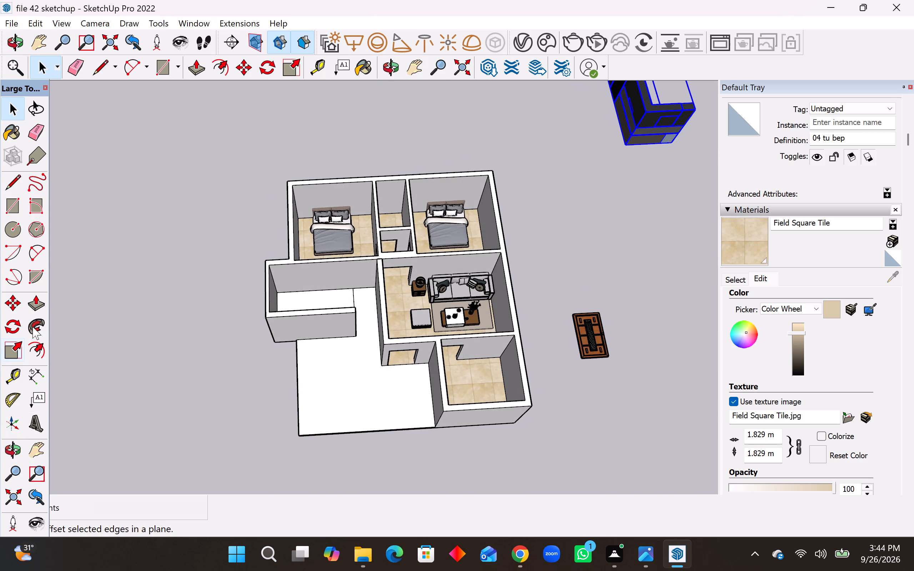
pyautogui.click(18, 302)
pyautogui.click(674, 168)
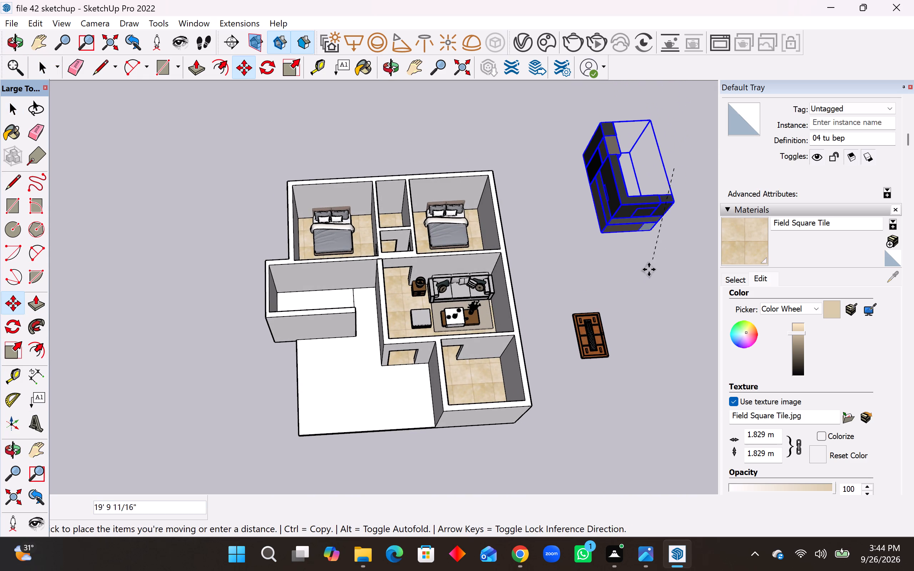
pyautogui.click(643, 285)
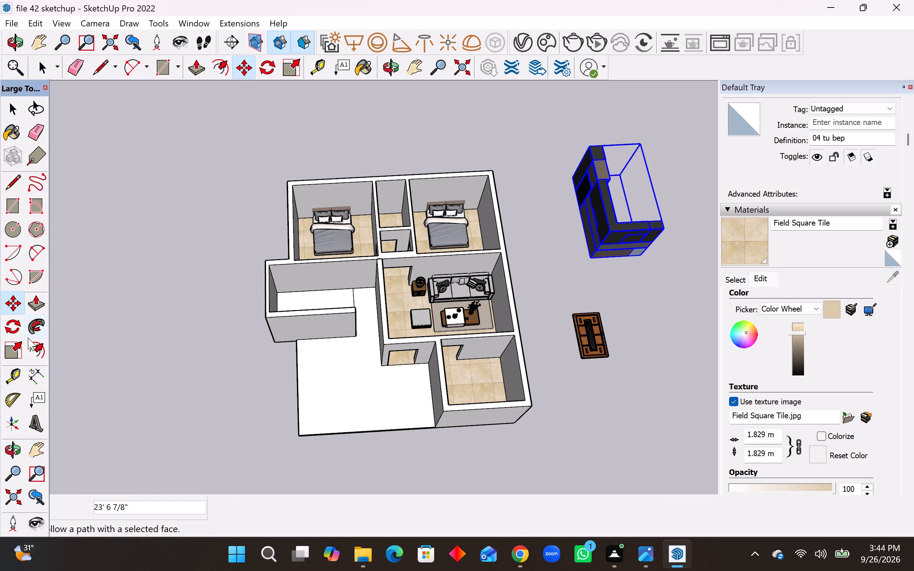
# Rotate the kitchen model 180° on the ground plane about a point beside it.
pyautogui.click(19, 330)
pyautogui.scroll(-8, 144, 408)
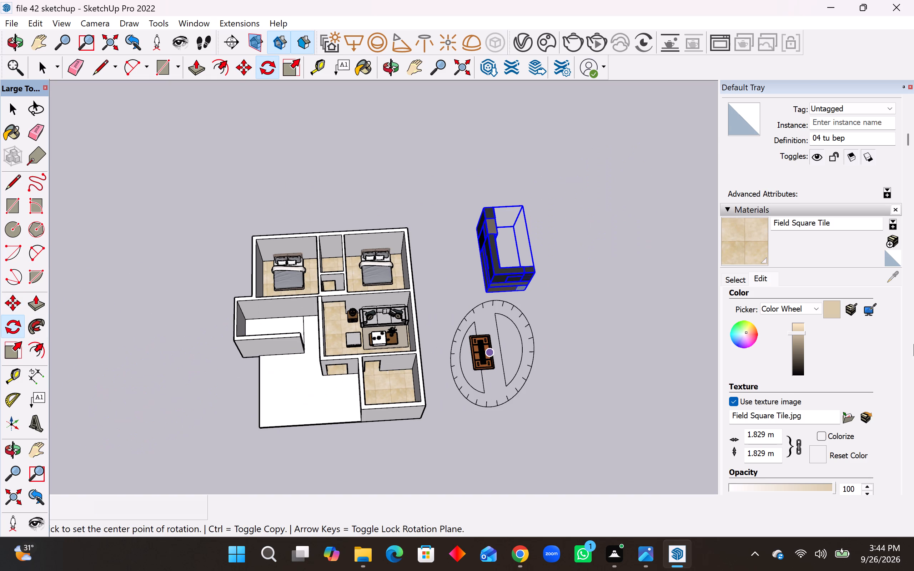
pyautogui.scroll(7, 832, 345)
pyautogui.click(546, 322)
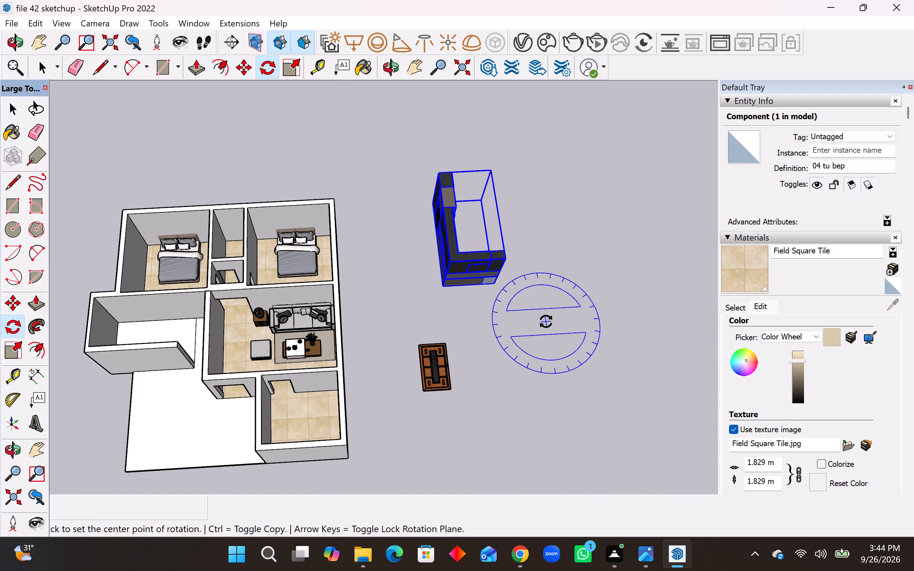
pyautogui.click(639, 317)
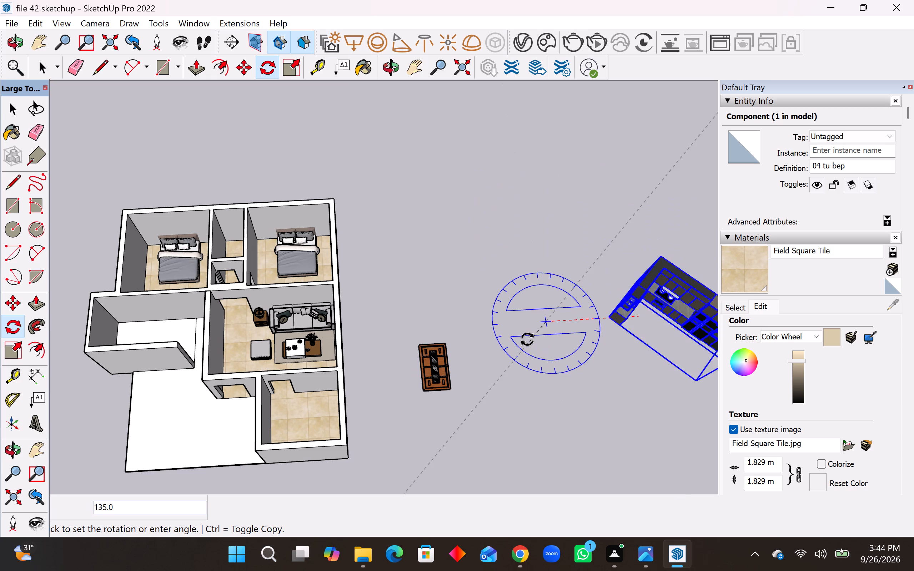
pyautogui.click(541, 323)
# Rotate the kitchen model another 90° on the ground plane about a point near it, then deselect it.
pyautogui.moveTo(509, 394); pyautogui.dragTo(737, 403, button='middle')
pyautogui.scroll(3, 657, 183)
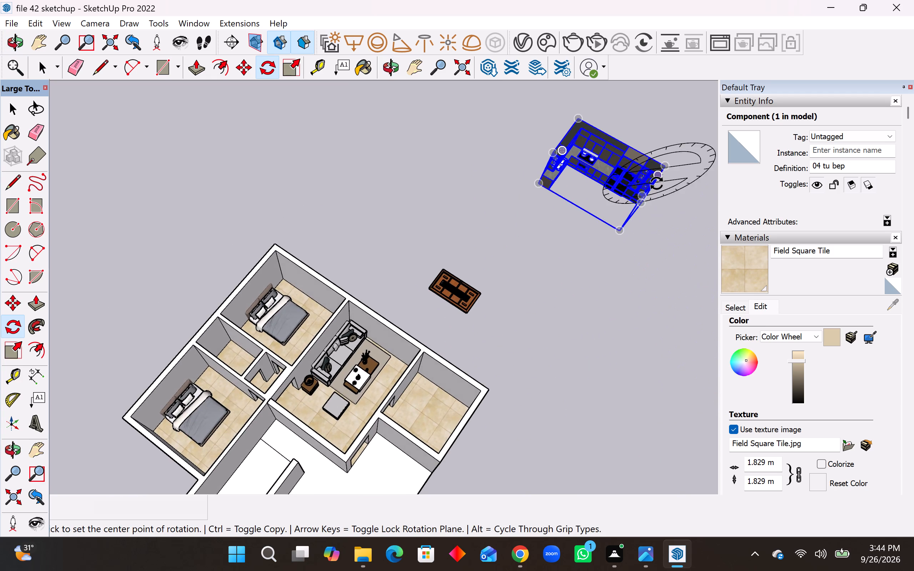
pyautogui.scroll(6, 657, 183)
pyautogui.scroll(4, 649, 266)
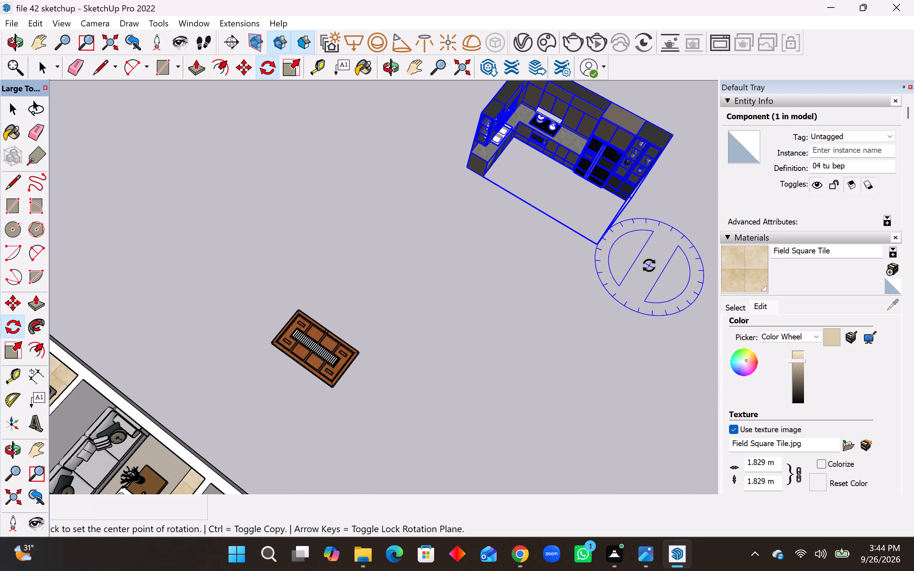
pyautogui.scroll(-13, 649, 266)
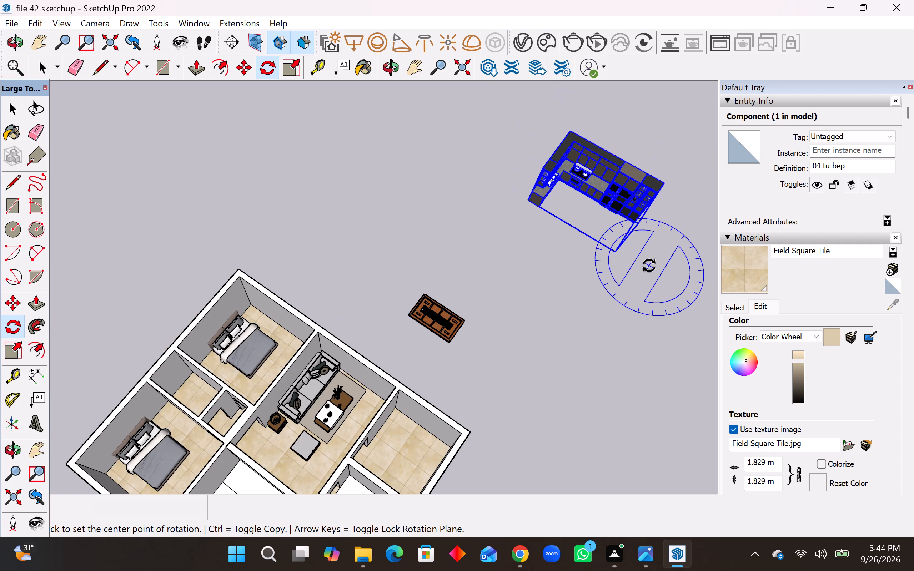
pyautogui.moveTo(649, 266); pyautogui.dragTo(696, 269, button='middle')
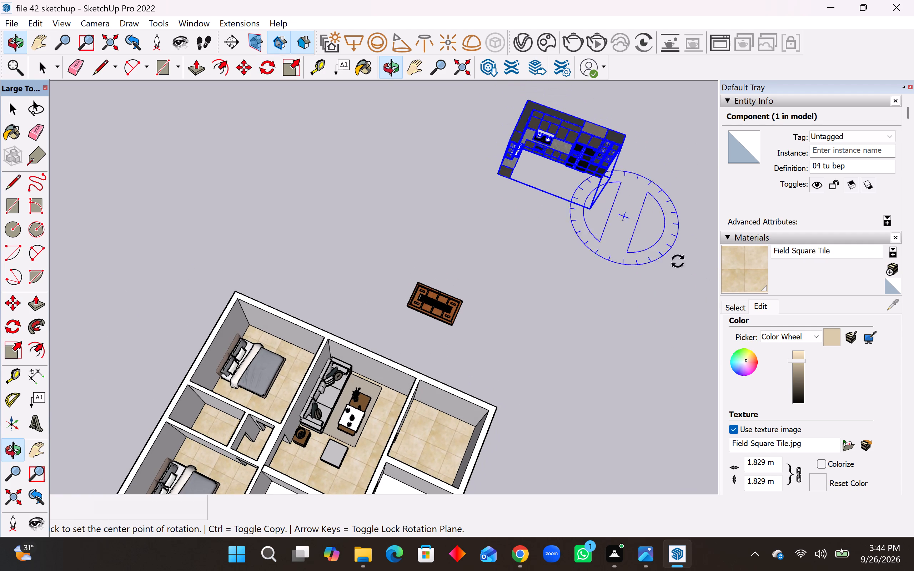
pyautogui.click(559, 245)
pyautogui.click(613, 263)
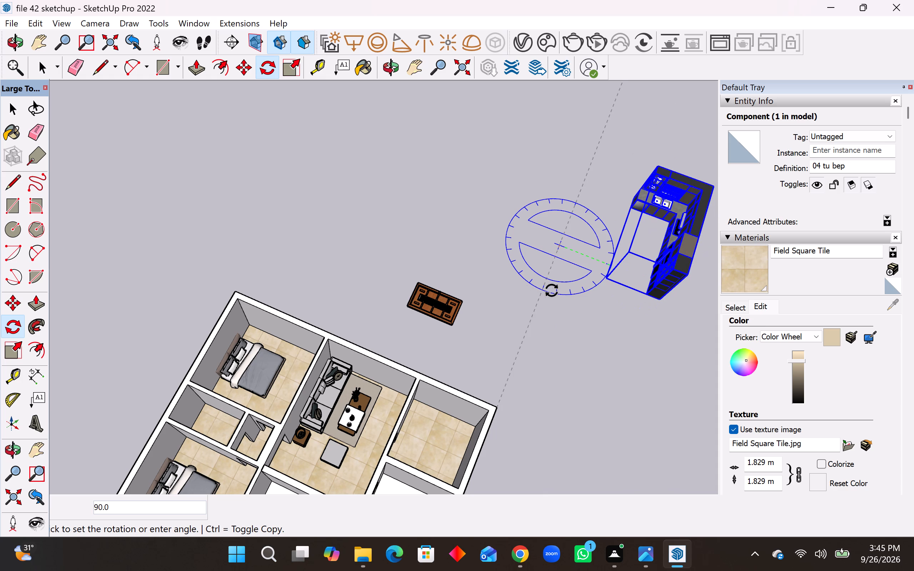
pyautogui.click(547, 265)
pyautogui.scroll(-10, 539, 319)
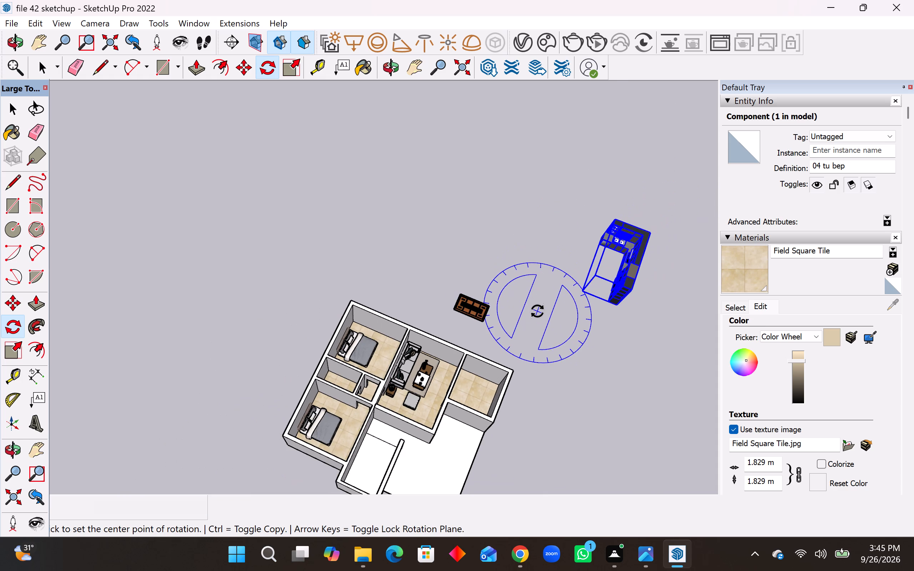
pyautogui.moveTo(537, 311); pyautogui.dragTo(722, 303, button='middle')
pyautogui.scroll(-4, 496, 152)
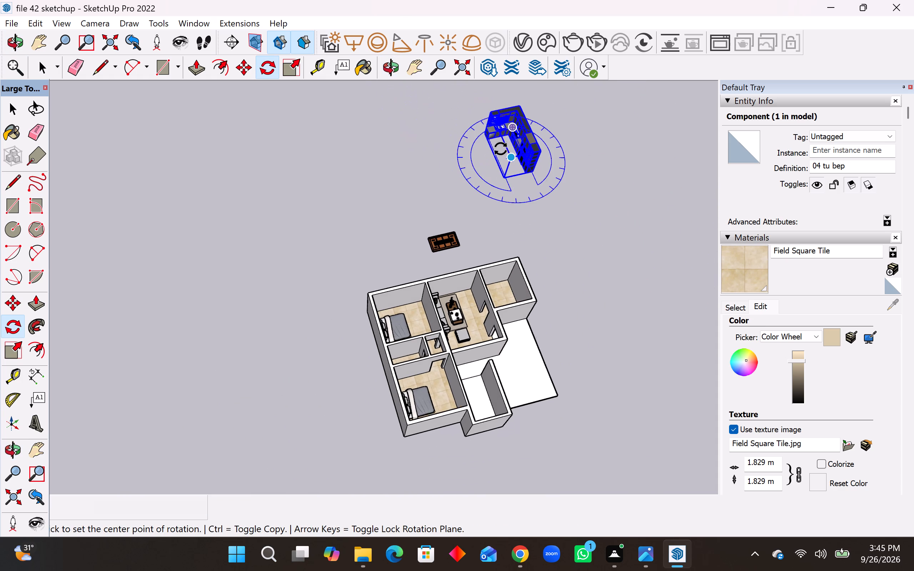
pyautogui.scroll(13, 507, 97)
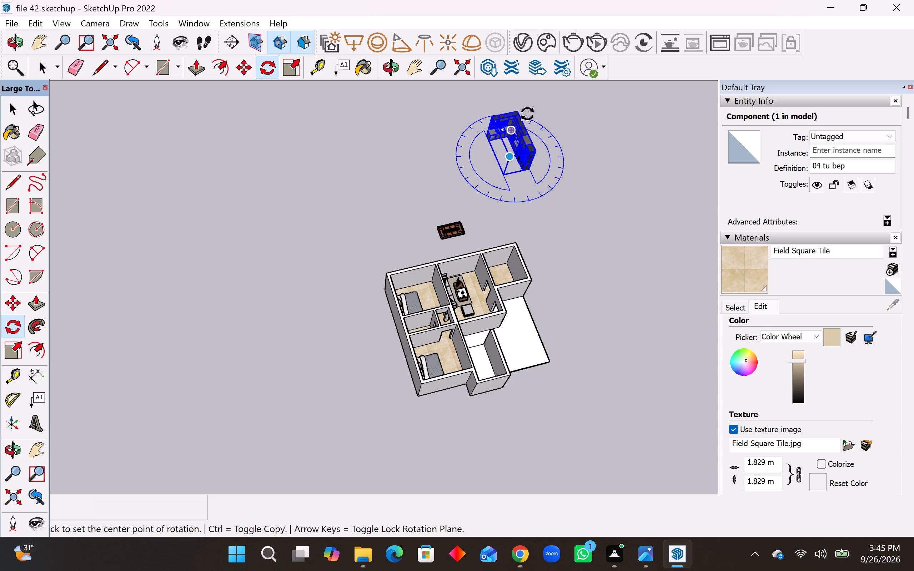
pyautogui.scroll(3, 507, 112)
pyautogui.scroll(4, 531, 151)
pyautogui.press('space')
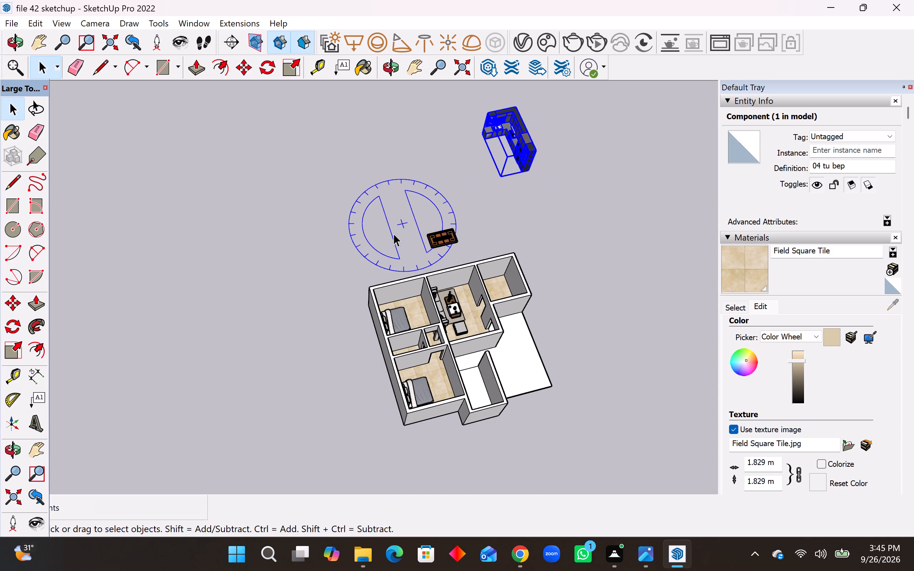
pyautogui.click(393, 233)
# Explode the kitchen component into its separate cabinets and appliances, then clear the selection.
pyautogui.scroll(12, 534, 113)
pyautogui.scroll(3, 537, 207)
pyautogui.moveTo(500, 199); pyautogui.dragTo(774, 110, button='middle')
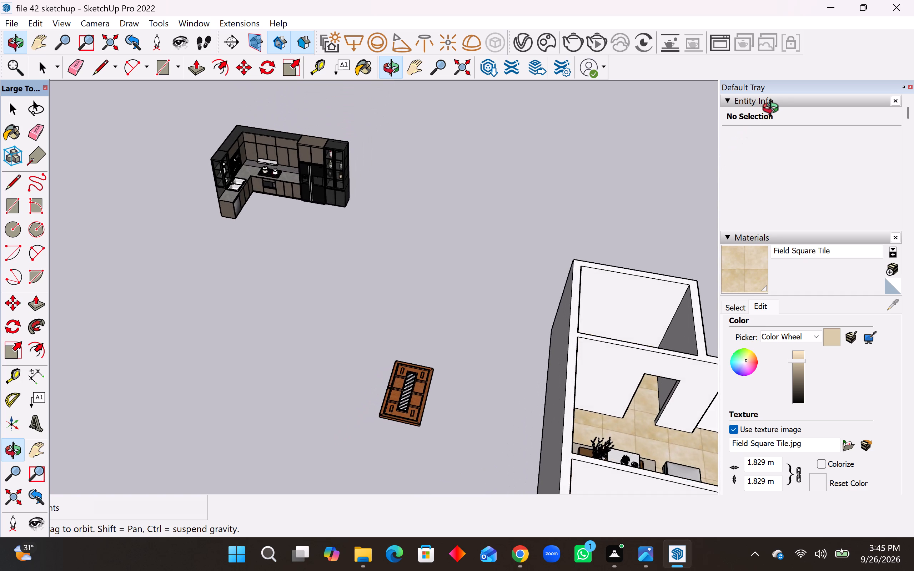
pyautogui.moveTo(774, 110); pyautogui.dragTo(764, 151, button='middle')
pyautogui.scroll(13, 232, 132)
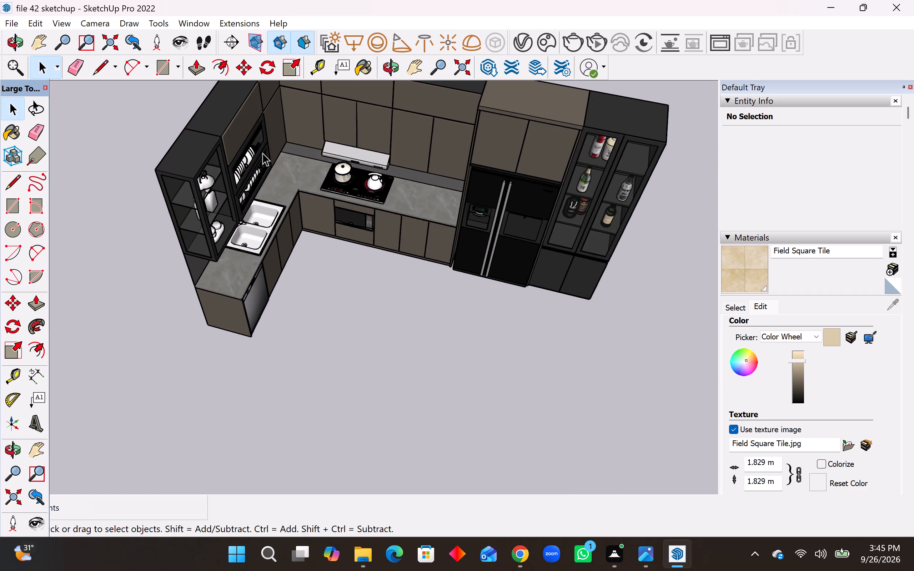
pyautogui.moveTo(339, 237); pyautogui.dragTo(301, 123, button='middle')
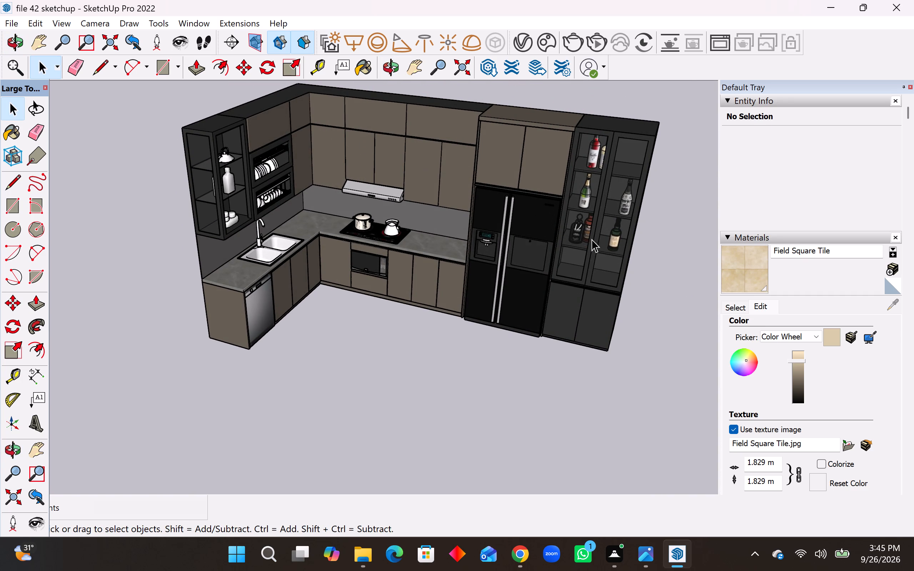
pyautogui.rightClick(567, 229)
pyautogui.click(605, 257)
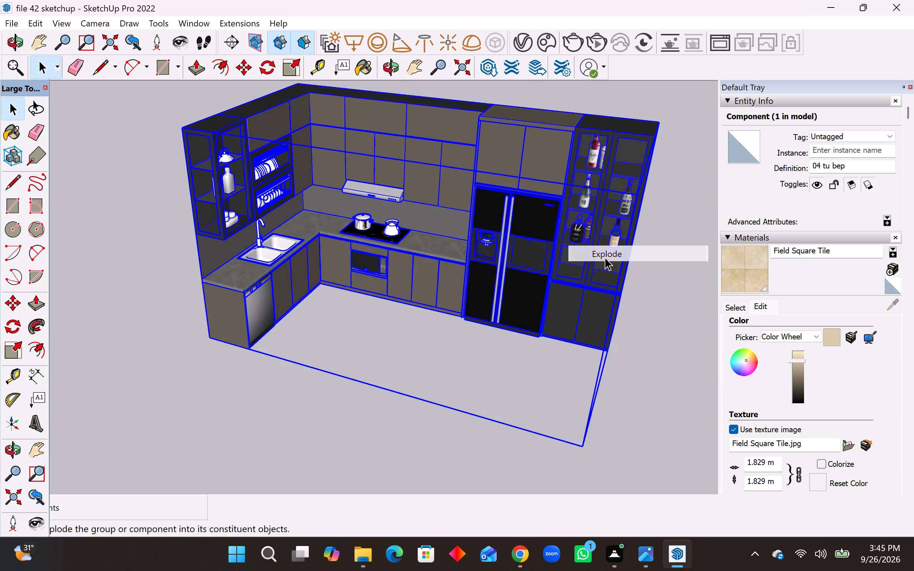
pyautogui.click(256, 475)
# Select the tall glass-door bottle cabinet beside the refrigerator and move it about 6' 10" away from the kitchen run.
pyautogui.click(569, 283)
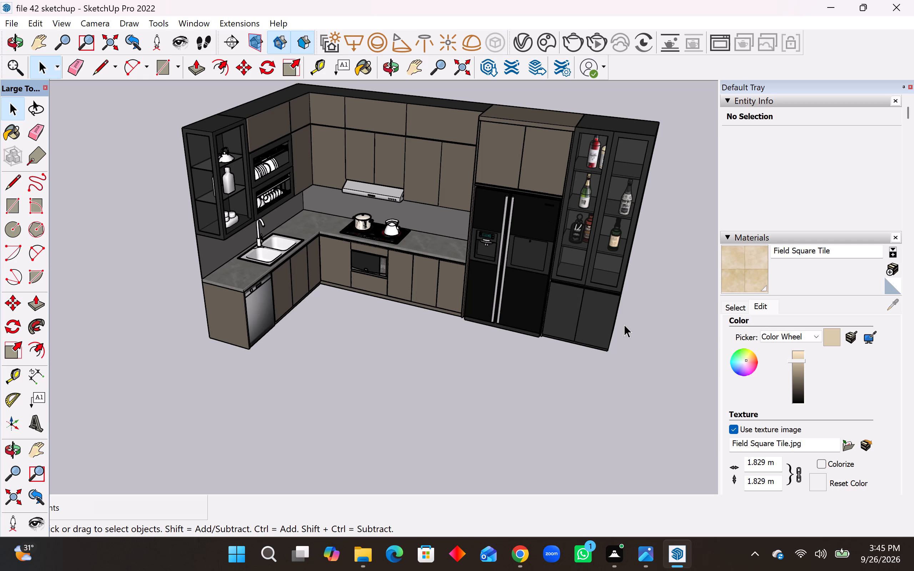
pyautogui.moveTo(691, 94); pyautogui.dragTo(605, 304)
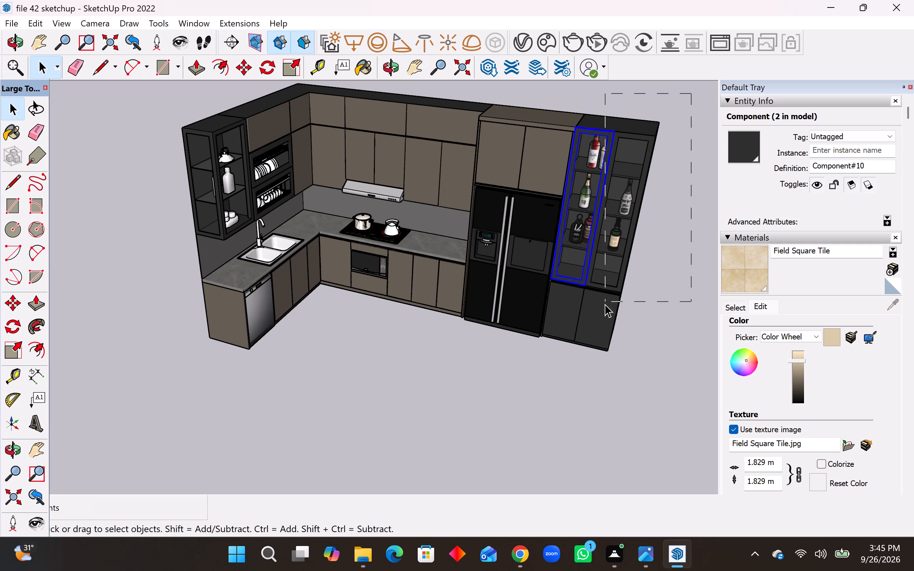
pyautogui.moveTo(605, 304); pyautogui.dragTo(594, 322)
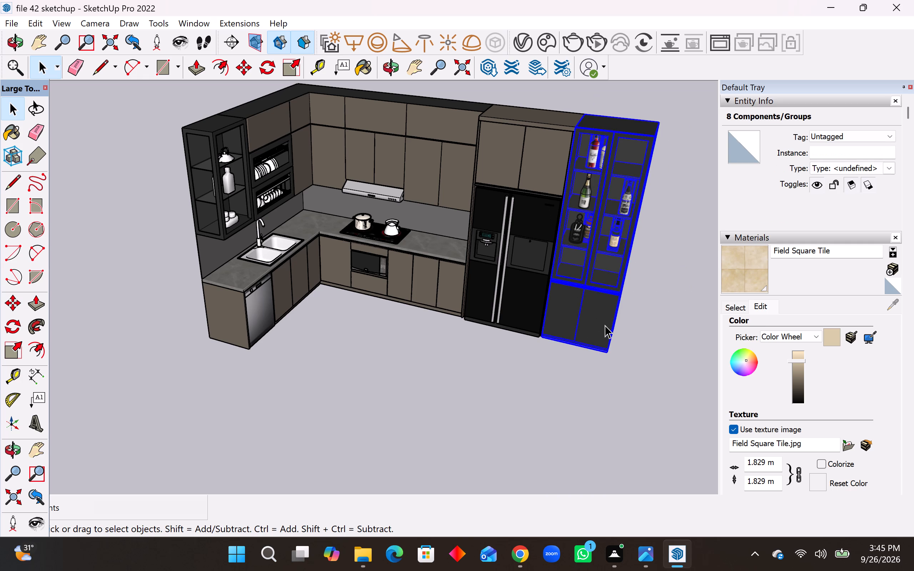
pyautogui.press('m')
pyautogui.click(610, 355)
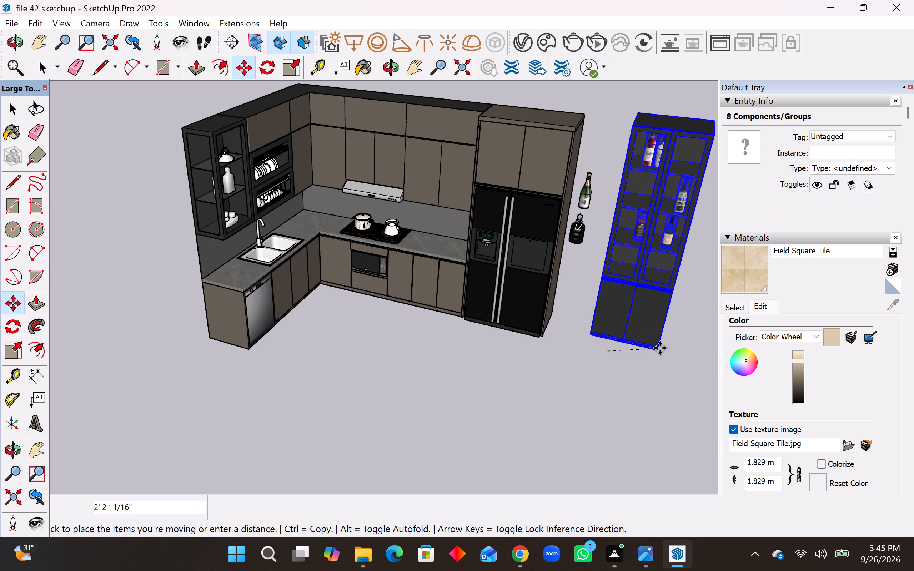
pyautogui.scroll(-8, 464, 361)
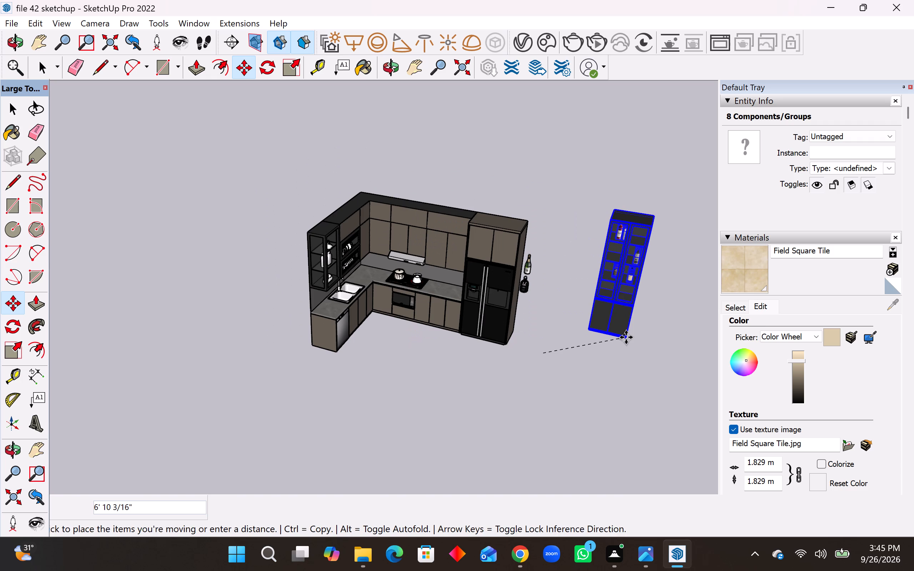
pyautogui.click(626, 337)
pyautogui.scroll(9, 544, 304)
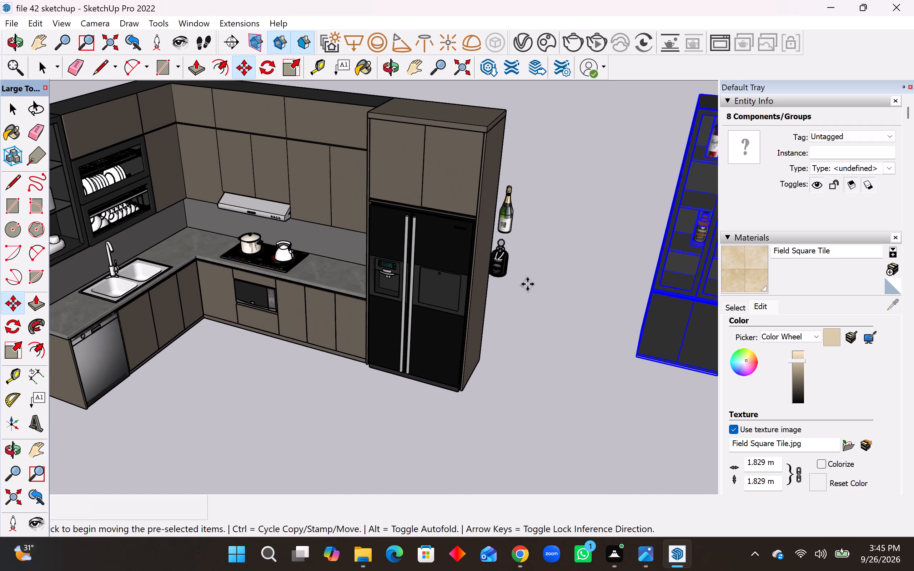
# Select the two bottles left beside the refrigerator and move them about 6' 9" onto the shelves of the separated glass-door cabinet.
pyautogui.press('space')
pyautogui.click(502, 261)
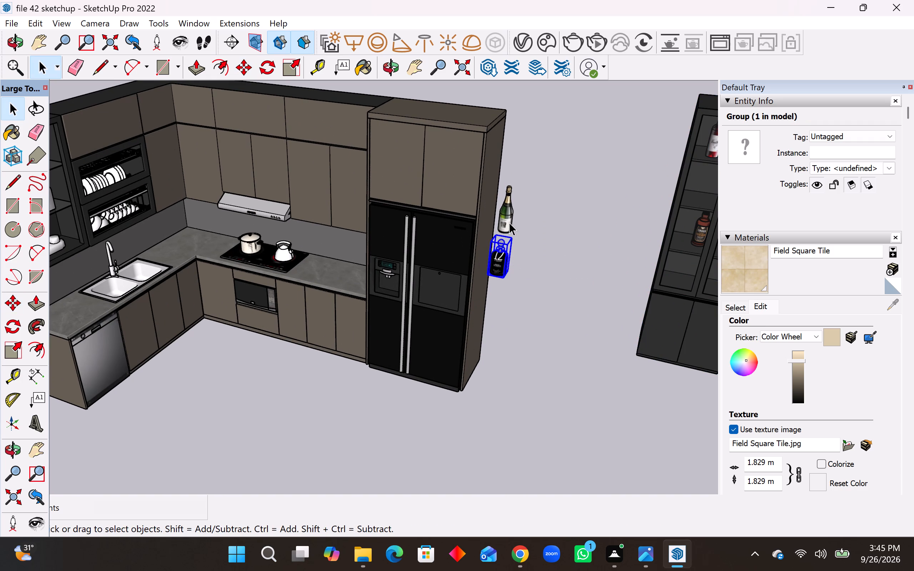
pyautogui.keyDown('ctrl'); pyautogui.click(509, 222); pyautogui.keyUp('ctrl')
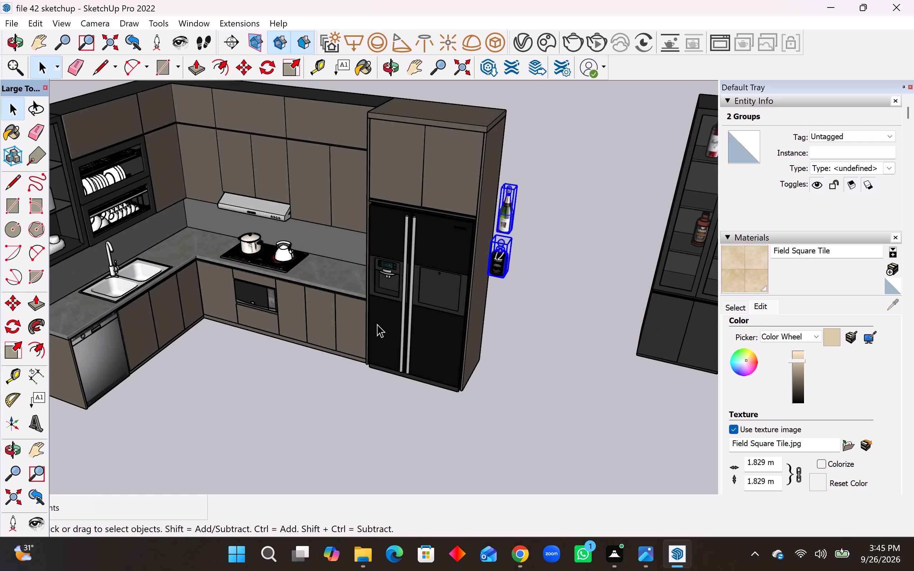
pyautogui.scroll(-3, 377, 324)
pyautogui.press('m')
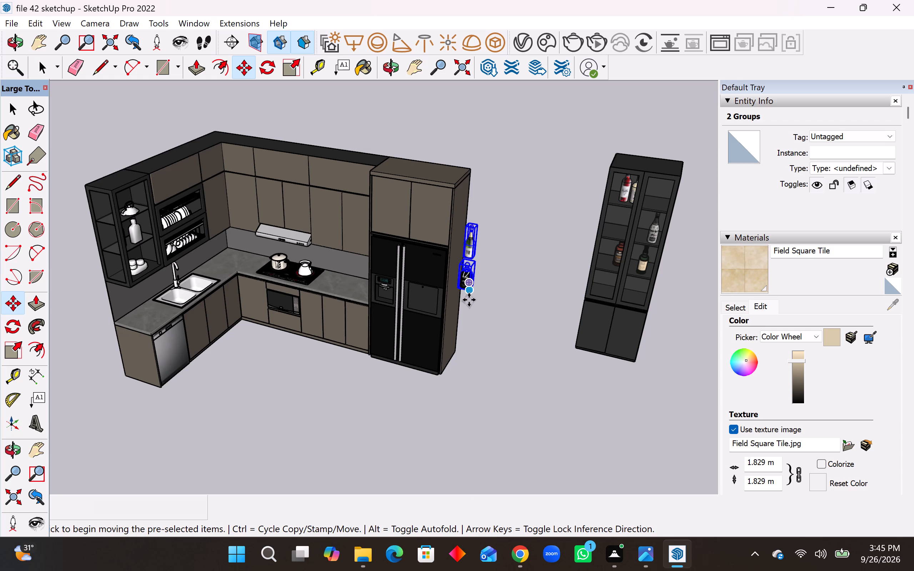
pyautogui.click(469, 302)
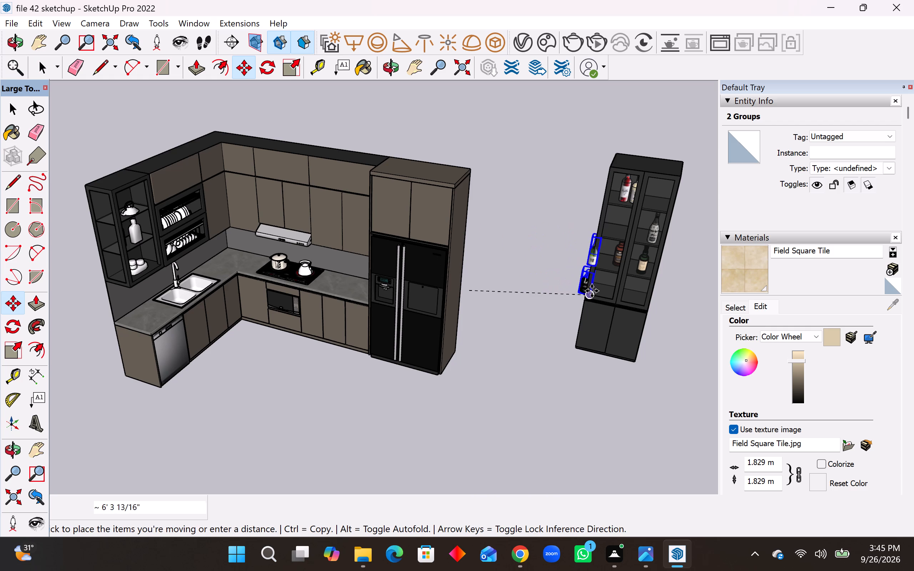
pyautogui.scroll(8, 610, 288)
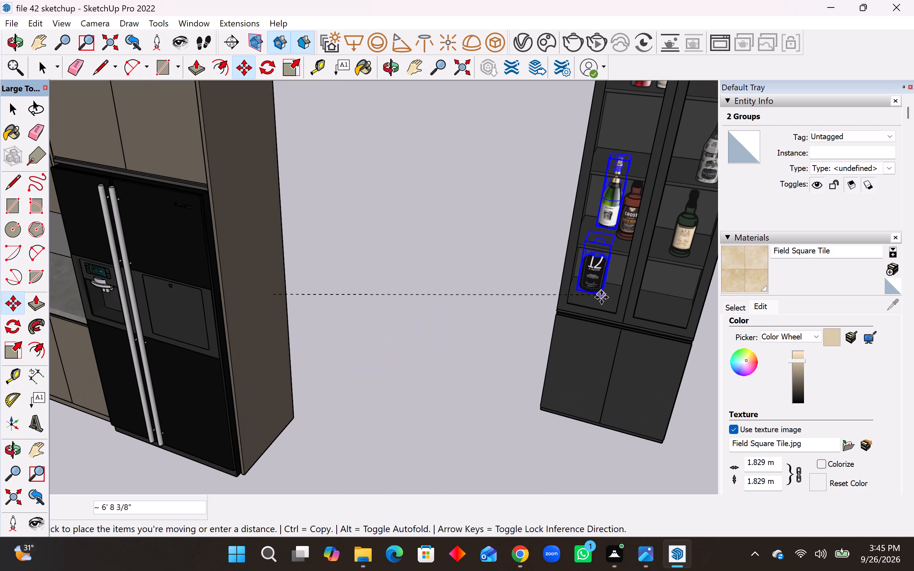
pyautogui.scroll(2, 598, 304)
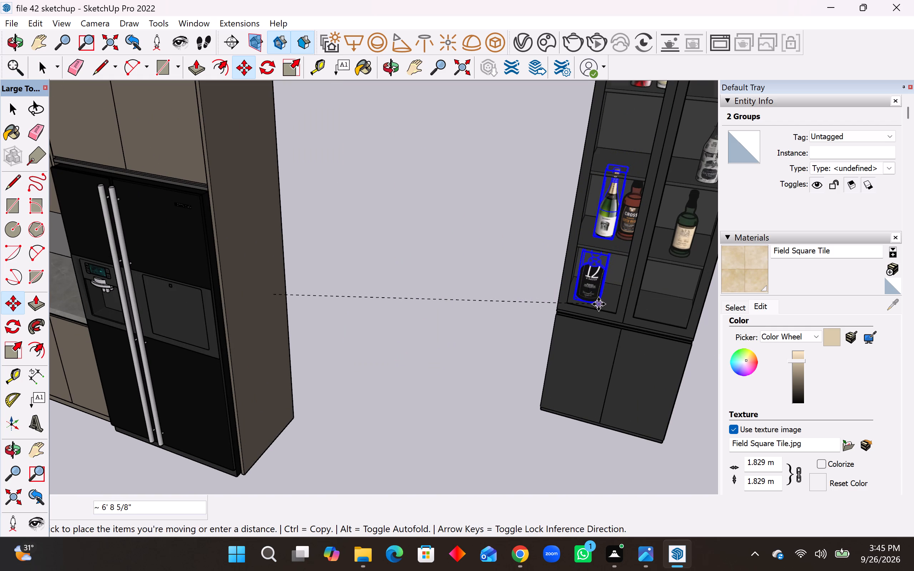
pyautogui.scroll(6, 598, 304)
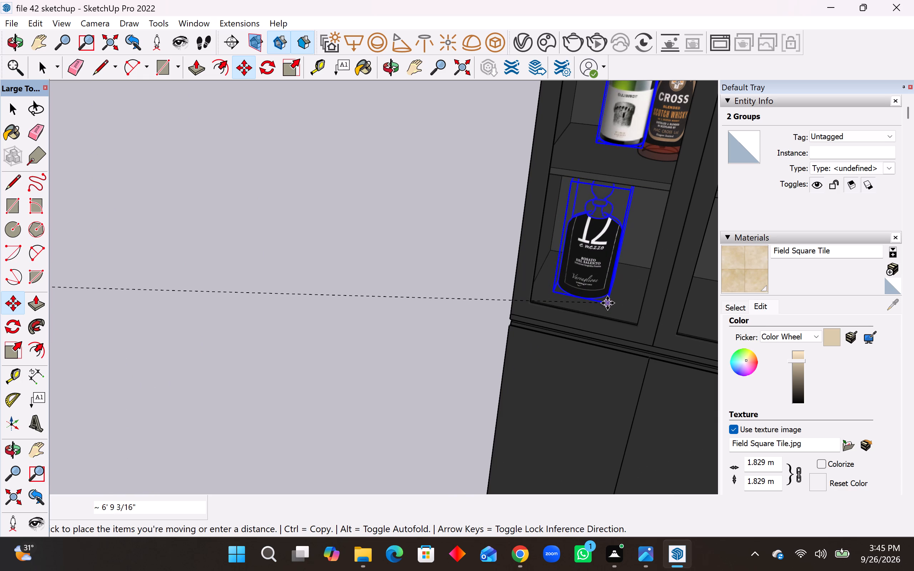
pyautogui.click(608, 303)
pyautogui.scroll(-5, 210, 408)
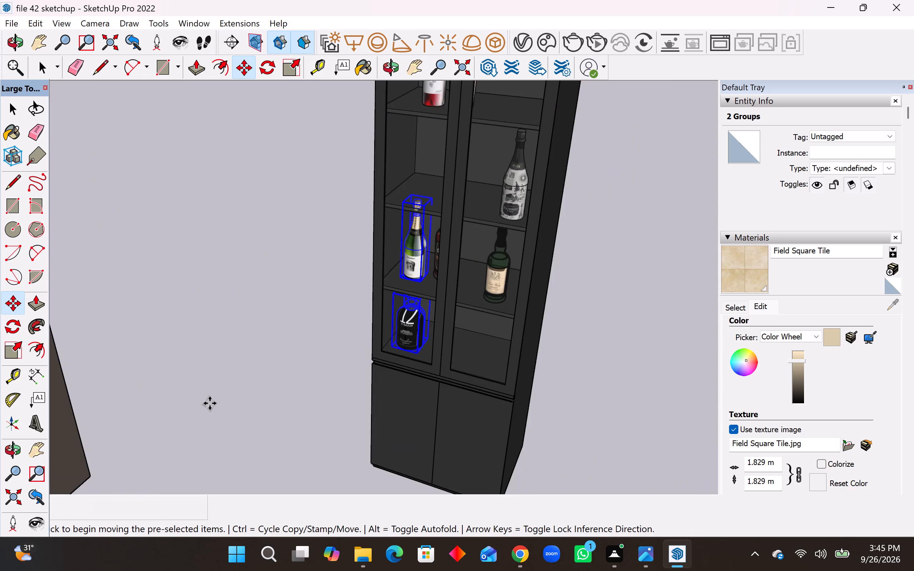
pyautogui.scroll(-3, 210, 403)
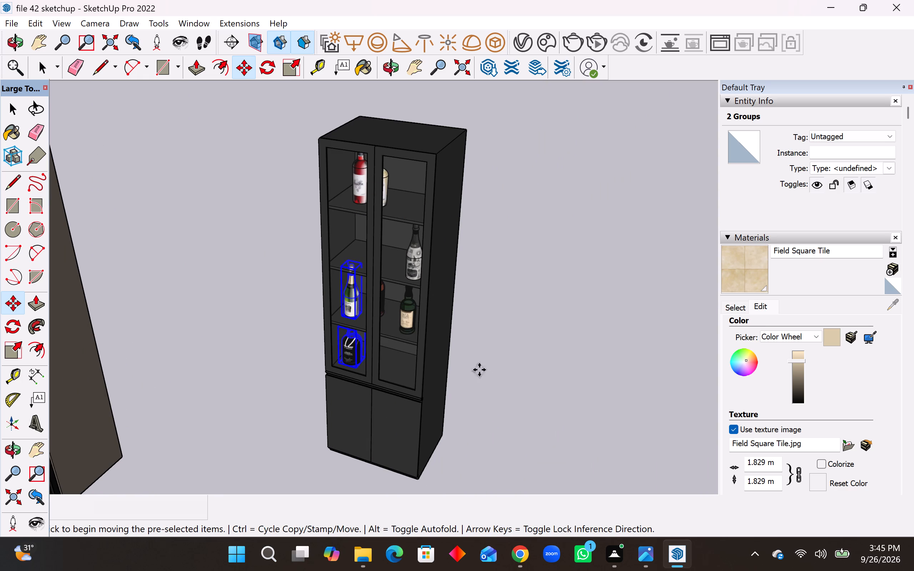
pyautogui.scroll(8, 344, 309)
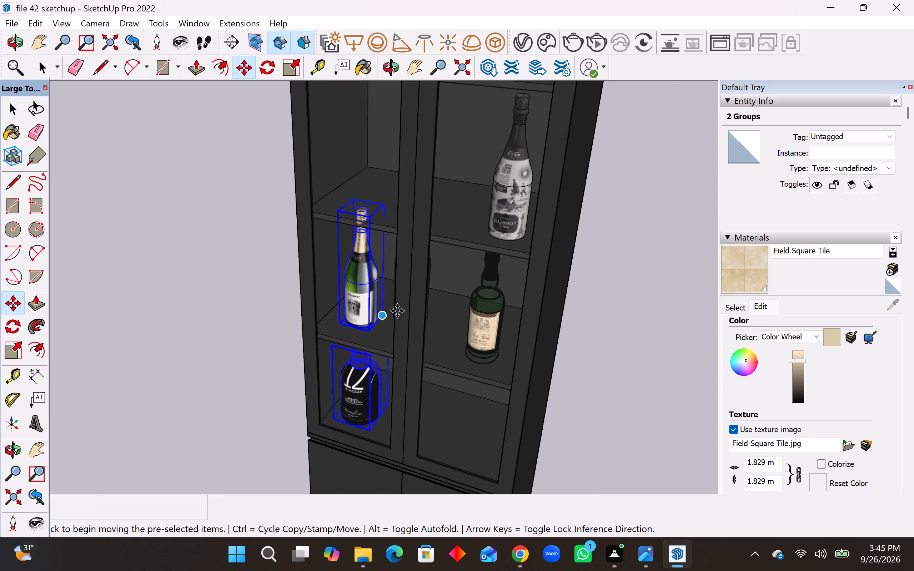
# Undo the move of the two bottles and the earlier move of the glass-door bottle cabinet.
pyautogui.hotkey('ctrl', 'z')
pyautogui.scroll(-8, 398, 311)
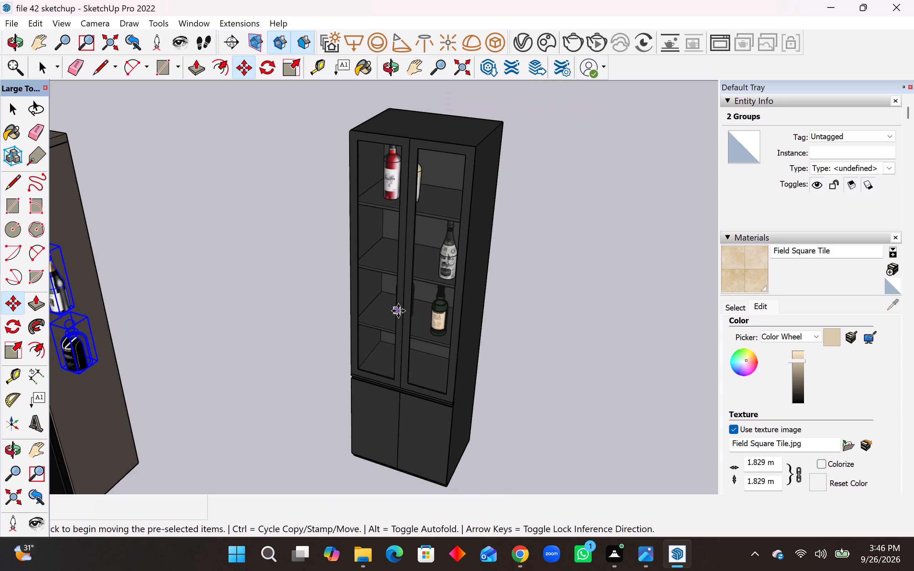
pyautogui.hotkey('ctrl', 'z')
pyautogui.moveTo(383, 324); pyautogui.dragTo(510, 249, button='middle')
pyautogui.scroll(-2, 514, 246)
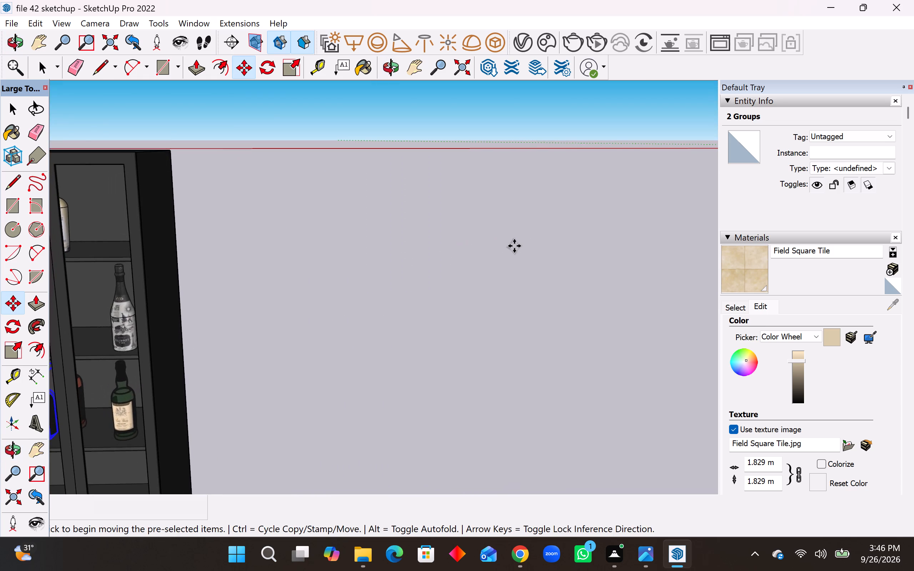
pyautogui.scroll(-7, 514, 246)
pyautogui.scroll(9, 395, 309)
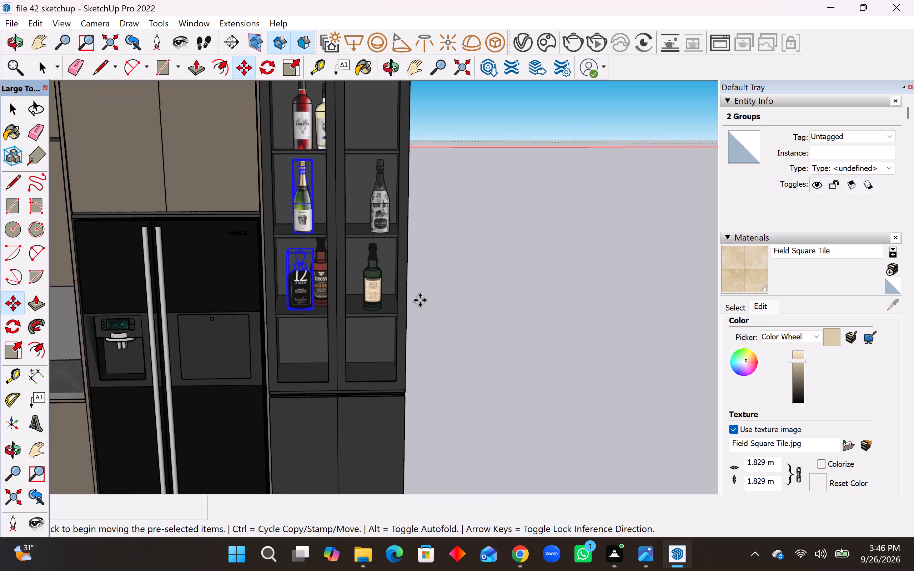
# Select the glass-door cabinet together with all its bottles and move them away from the refrigerator along the red axis.
pyautogui.press('space')
pyautogui.click(447, 292)
pyautogui.moveTo(423, 332); pyautogui.dragTo(425, 300, button='middle')
pyautogui.scroll(-4, 481, 299)
pyautogui.moveTo(522, 125); pyautogui.dragTo(425, 206)
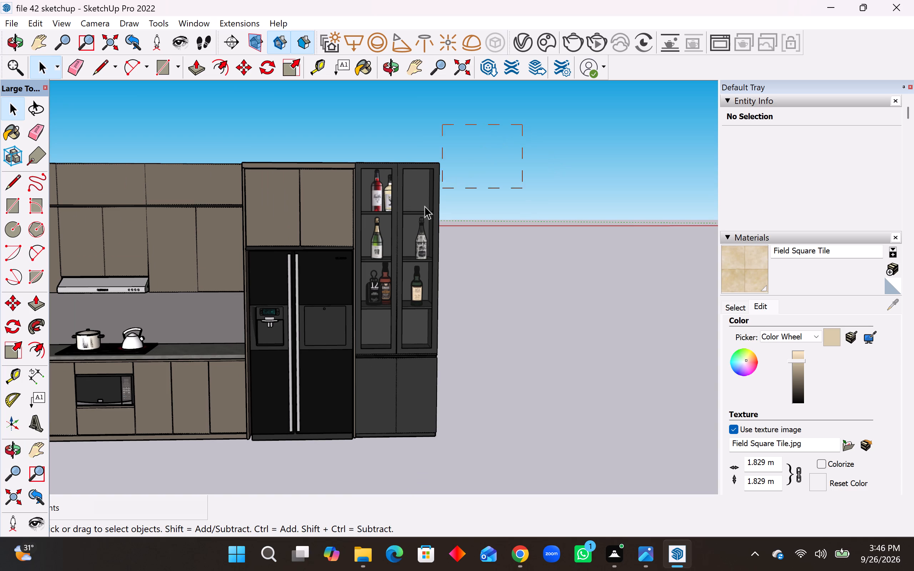
pyautogui.moveTo(425, 206); pyautogui.dragTo(365, 457)
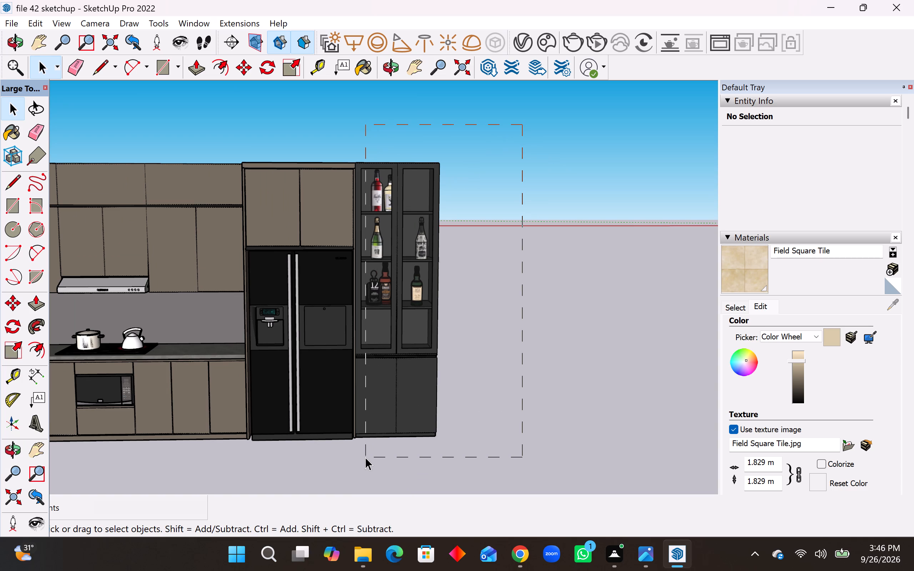
pyautogui.moveTo(365, 457); pyautogui.dragTo(358, 462)
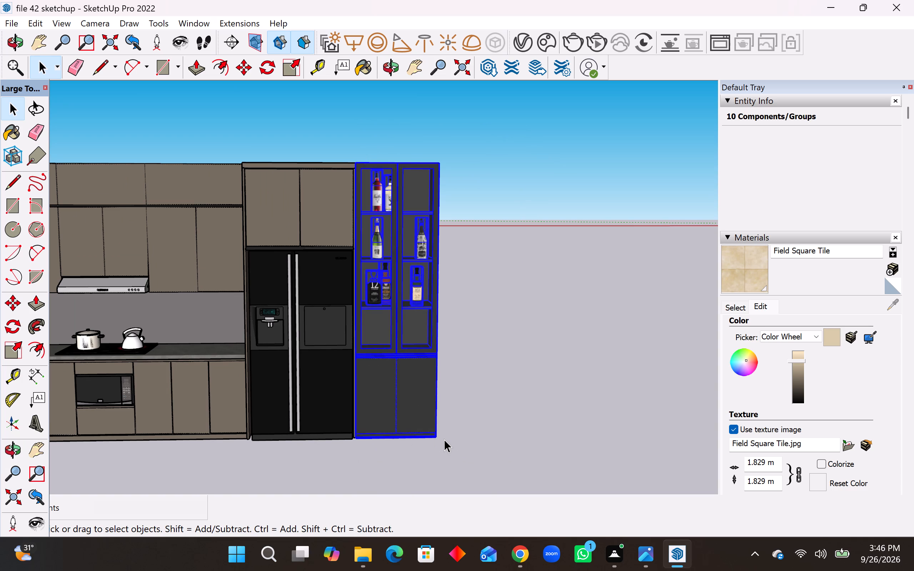
pyautogui.press('m')
pyautogui.click(439, 440)
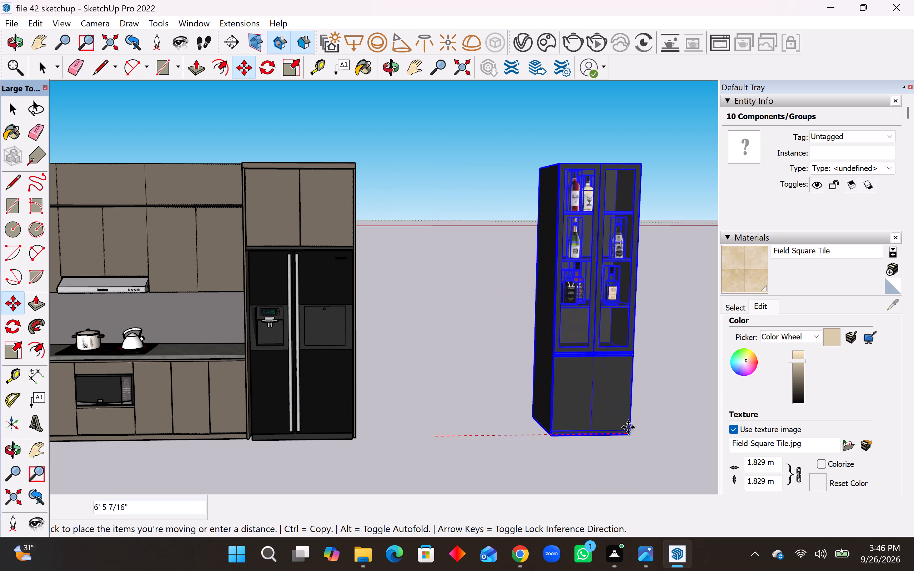
pyautogui.click(642, 425)
# Select all the remaining kitchen cabinets and appliances, without the bottle cabinet, and make them one group.
pyautogui.scroll(-4, 544, 433)
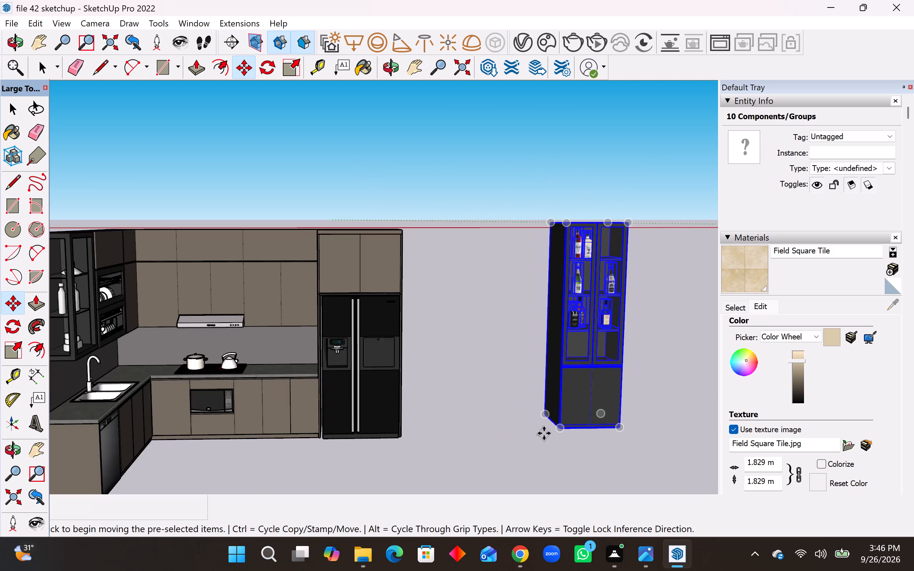
pyautogui.scroll(-3, 542, 434)
pyautogui.moveTo(433, 450); pyautogui.dragTo(408, 503, button='middle')
pyautogui.scroll(-4, 389, 435)
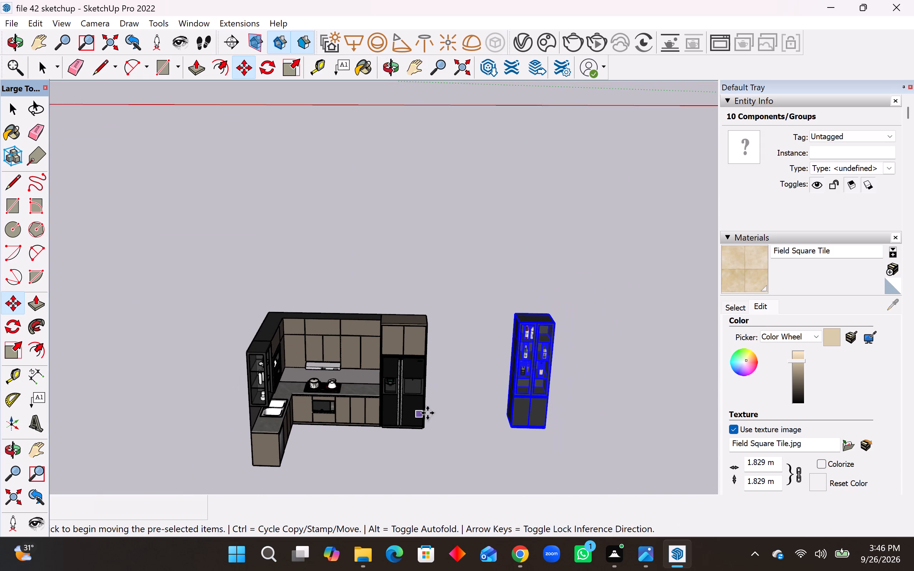
pyautogui.moveTo(428, 413); pyautogui.dragTo(360, 418, button='middle')
pyautogui.press('space')
pyautogui.moveTo(454, 296); pyautogui.dragTo(173, 469)
pyautogui.rightClick(289, 382)
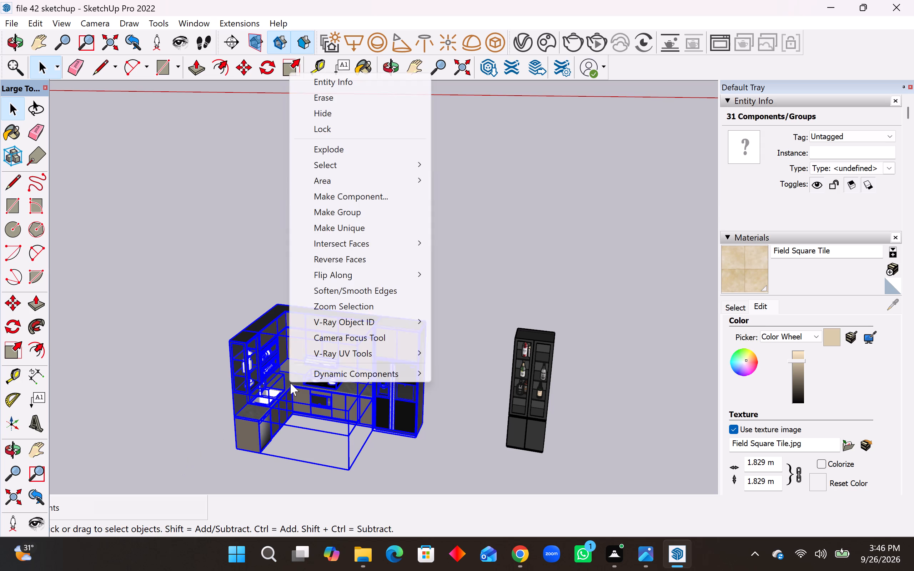
pyautogui.click(335, 211)
# Scale the kitchen group to about 0.88 of its depth and about 0.80 of its width along the refrigerator run.
pyautogui.scroll(-9, 305, 340)
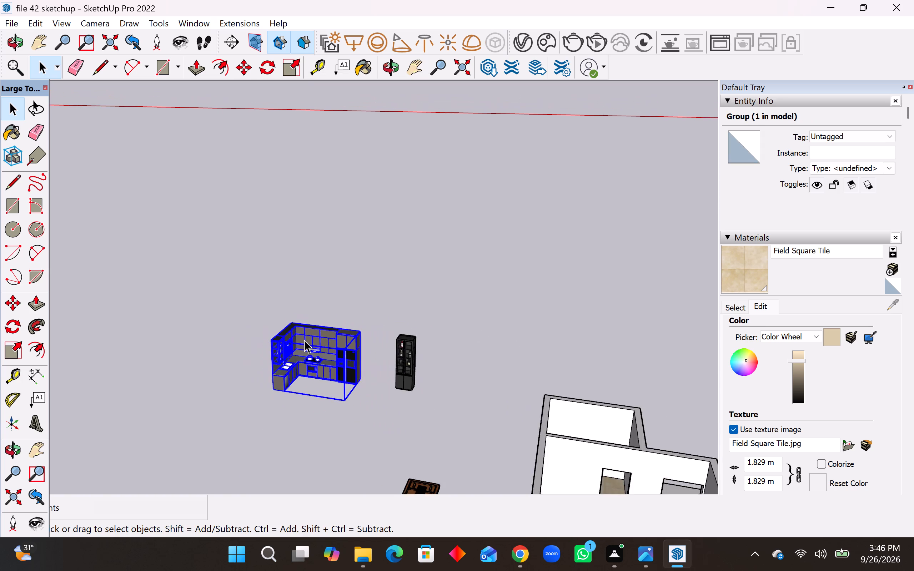
pyautogui.scroll(-5, 304, 340)
pyautogui.moveTo(385, 370); pyautogui.dragTo(404, 434, button='middle')
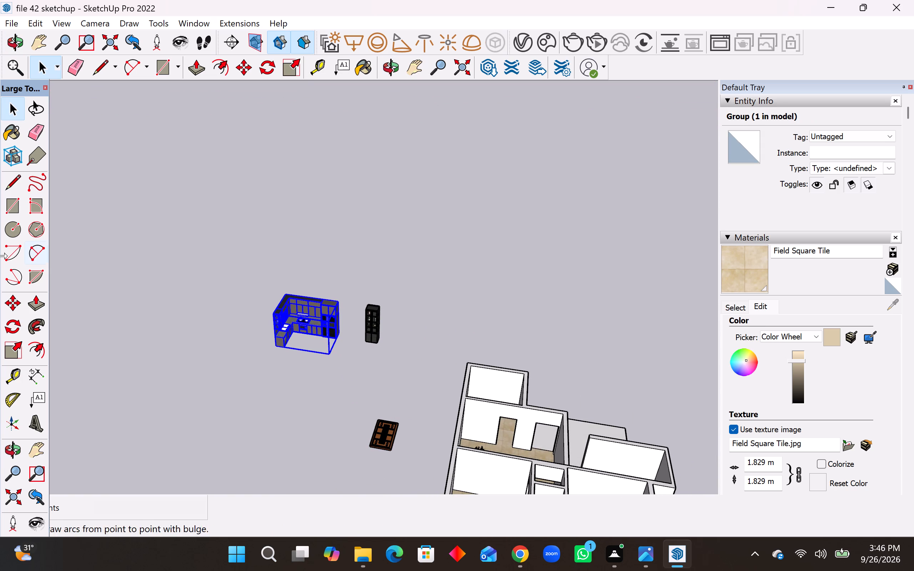
pyautogui.click(11, 355)
pyautogui.scroll(6, 378, 345)
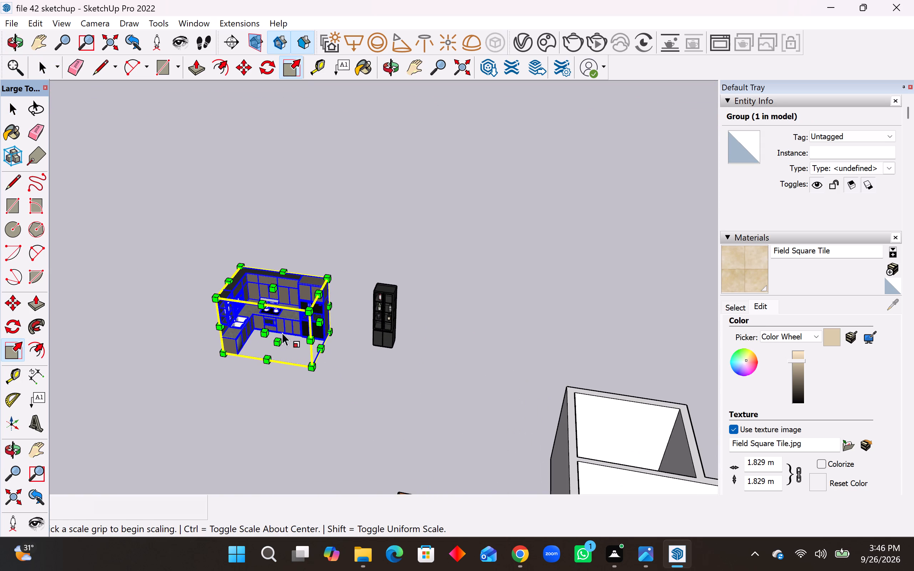
pyautogui.click(262, 332)
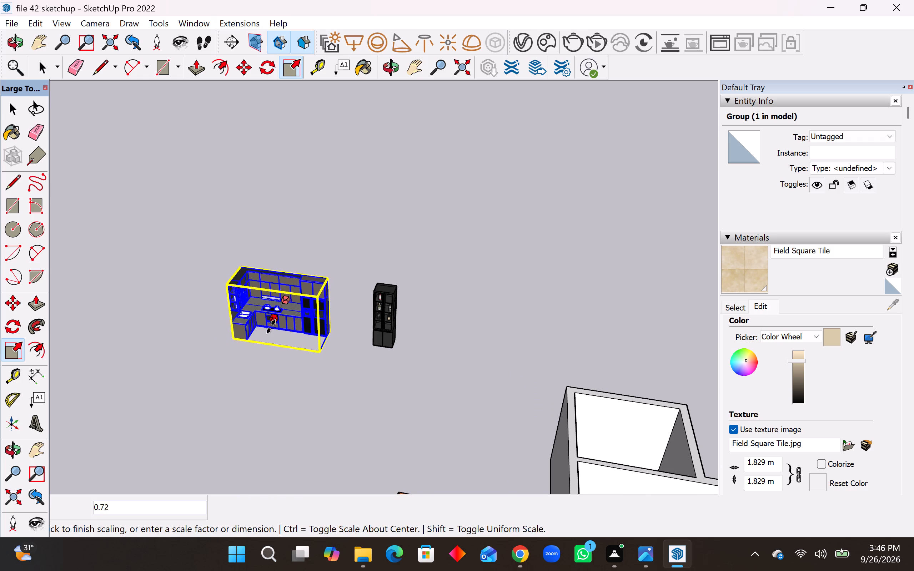
pyautogui.click(268, 329)
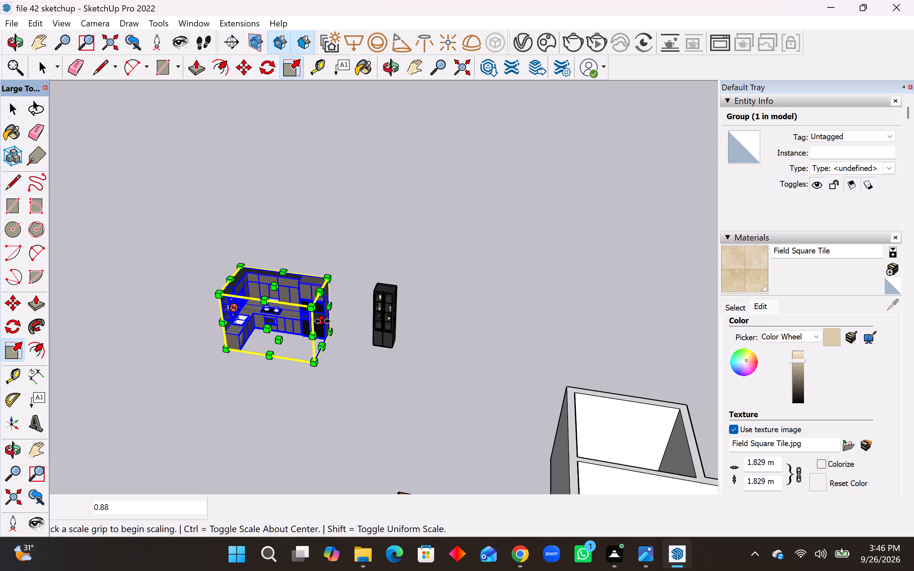
pyautogui.click(322, 321)
pyautogui.click(303, 322)
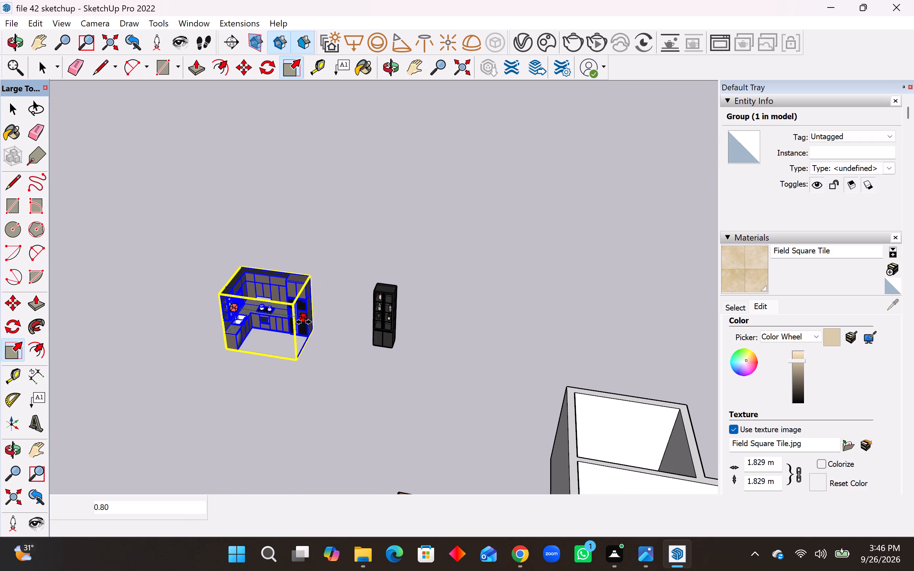
# Move the kitchen group by its back edge from outside into the house's tiled kitchen room, near the room's back corner.
pyautogui.press('m')
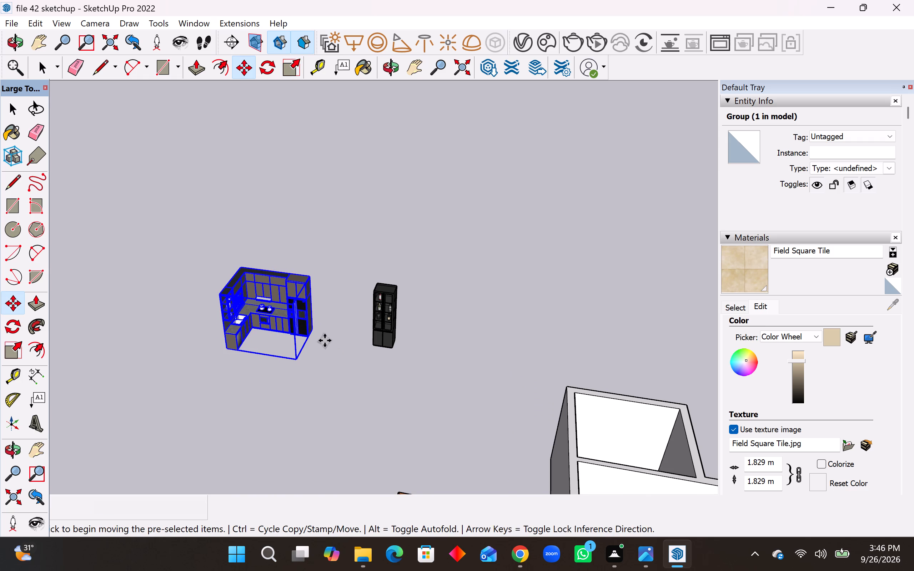
pyautogui.scroll(-10, 252, 402)
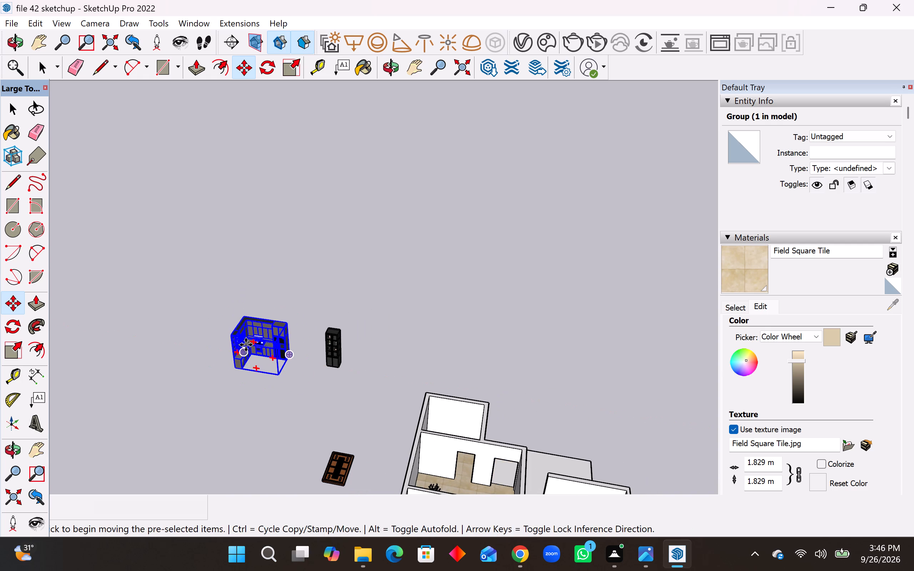
pyautogui.moveTo(262, 343); pyautogui.dragTo(308, 467, button='middle')
pyautogui.scroll(7, 197, 323)
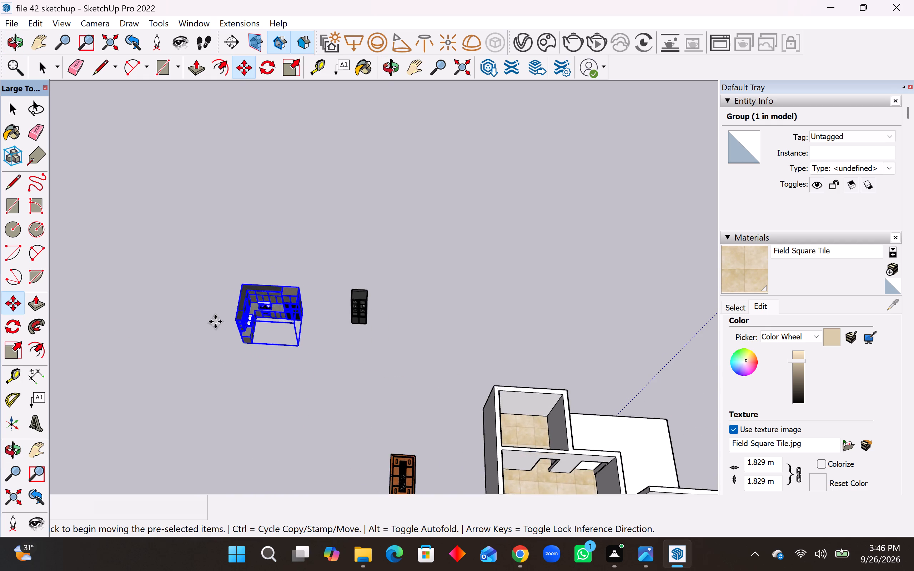
pyautogui.scroll(9, 215, 322)
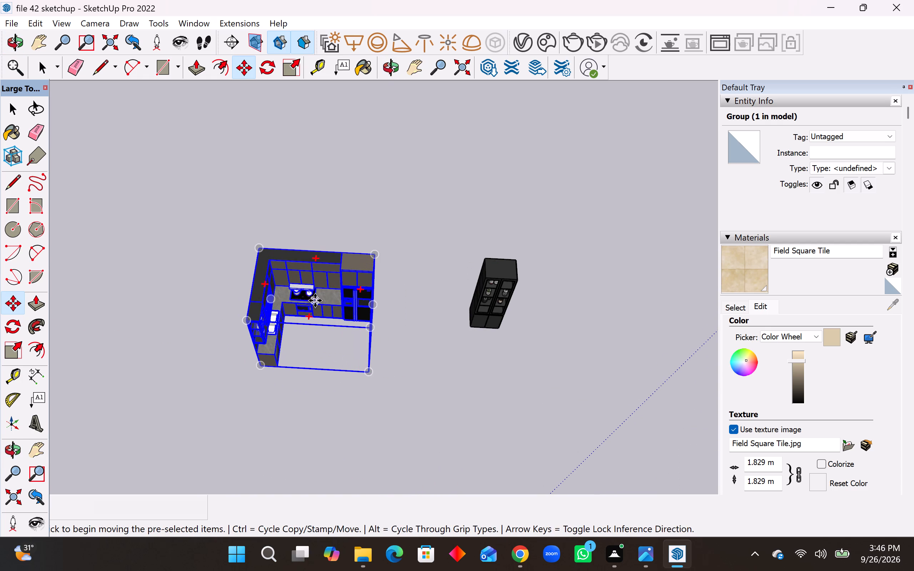
pyautogui.moveTo(315, 300); pyautogui.dragTo(476, 197, button='middle')
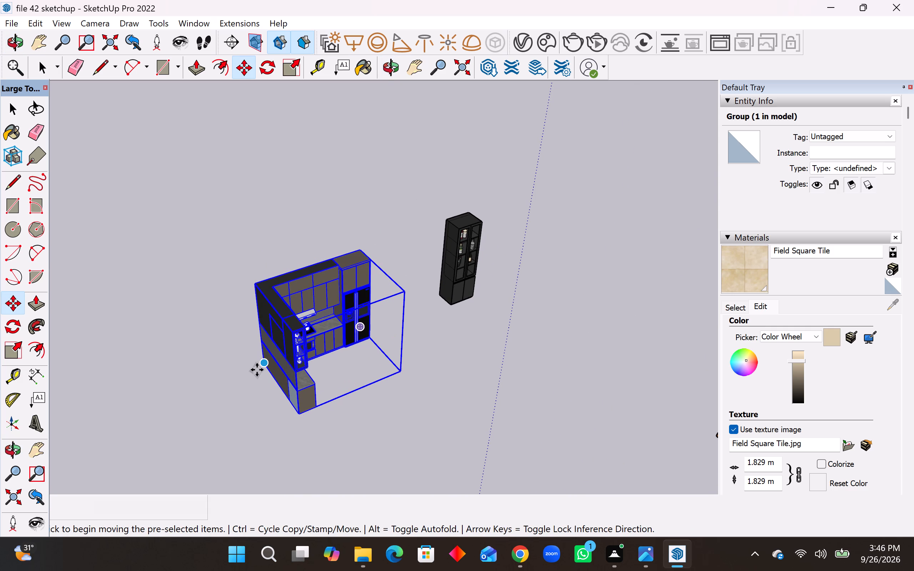
pyautogui.scroll(8, 257, 370)
pyautogui.click(268, 360)
pyautogui.scroll(-3, 256, 379)
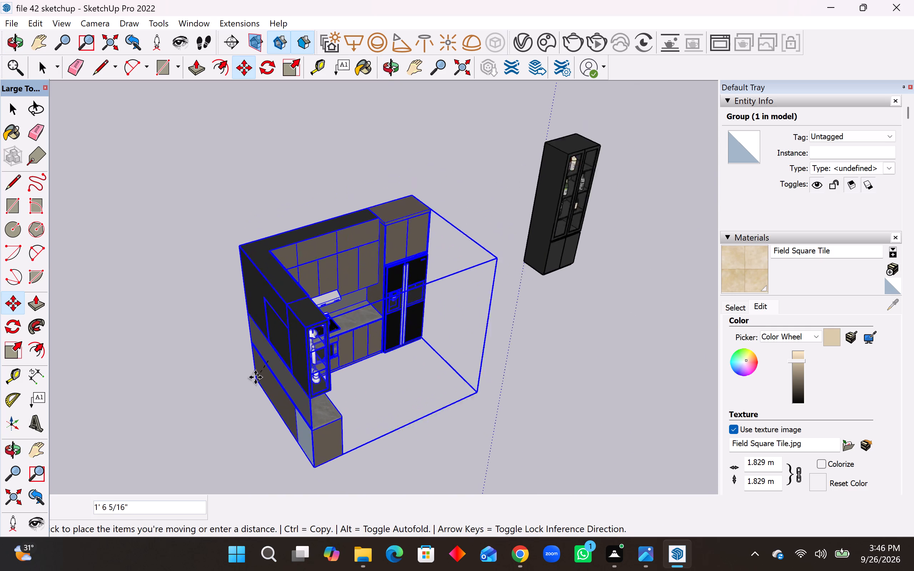
pyautogui.scroll(-20, 255, 377)
pyautogui.scroll(-3, 255, 377)
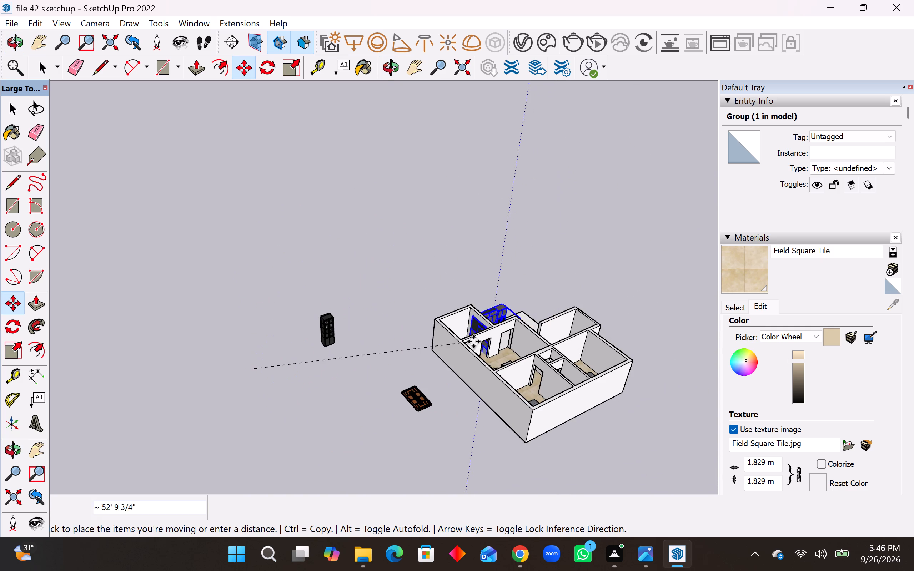
pyautogui.scroll(18, 498, 330)
pyautogui.moveTo(491, 325); pyautogui.dragTo(435, 352, button='middle')
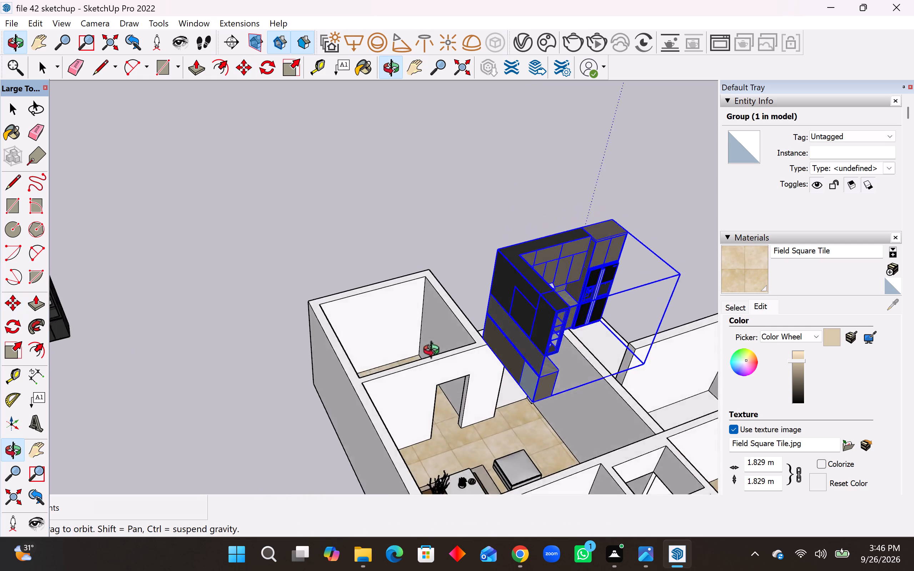
pyautogui.moveTo(435, 352); pyautogui.dragTo(342, 428, button='middle')
pyautogui.scroll(14, 353, 354)
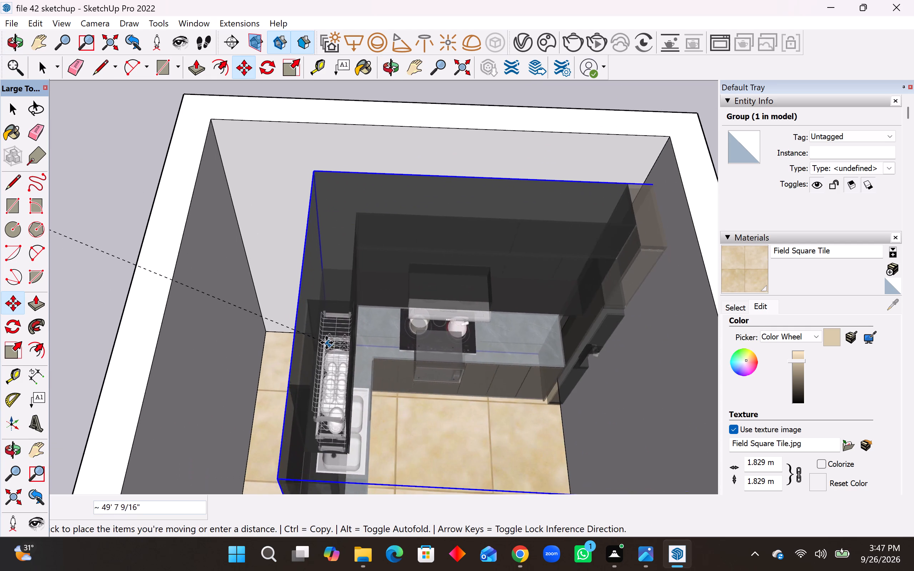
pyautogui.moveTo(273, 337); pyautogui.dragTo(271, 385, button='middle')
pyautogui.scroll(14, 277, 336)
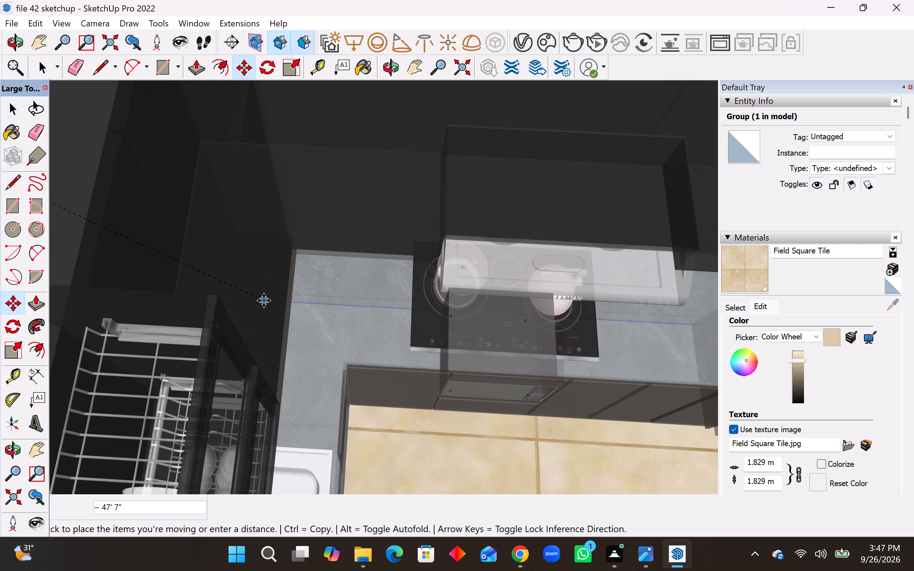
pyautogui.click(272, 294)
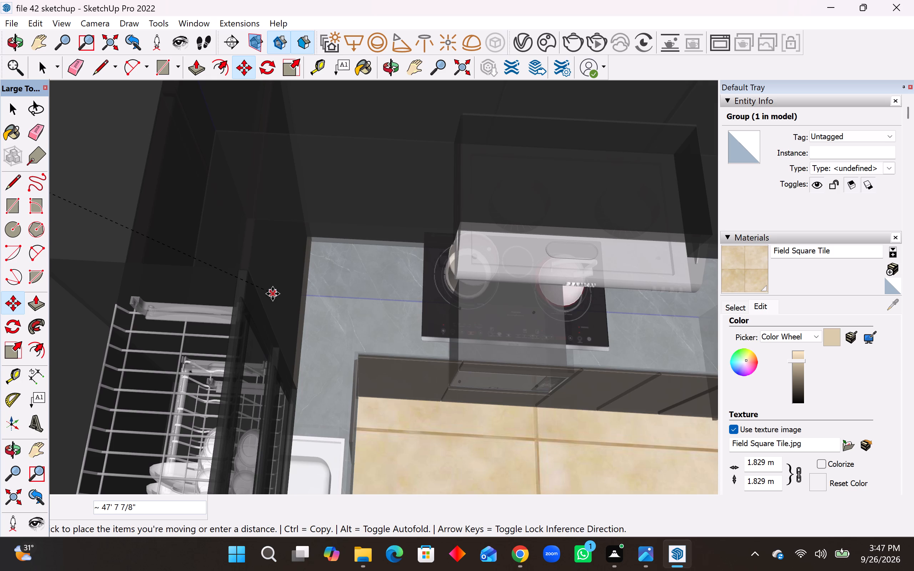
# Shift the kitchen group about 3" along the red axis so its back corner meets the kitchen room's wall corner.
pyautogui.scroll(-20, 249, 348)
pyautogui.scroll(-8, 249, 348)
pyautogui.moveTo(249, 326); pyautogui.dragTo(343, 327, button='middle')
pyautogui.moveTo(345, 329); pyautogui.dragTo(363, 310, button='middle')
pyautogui.scroll(20, 243, 358)
pyautogui.scroll(4, 243, 358)
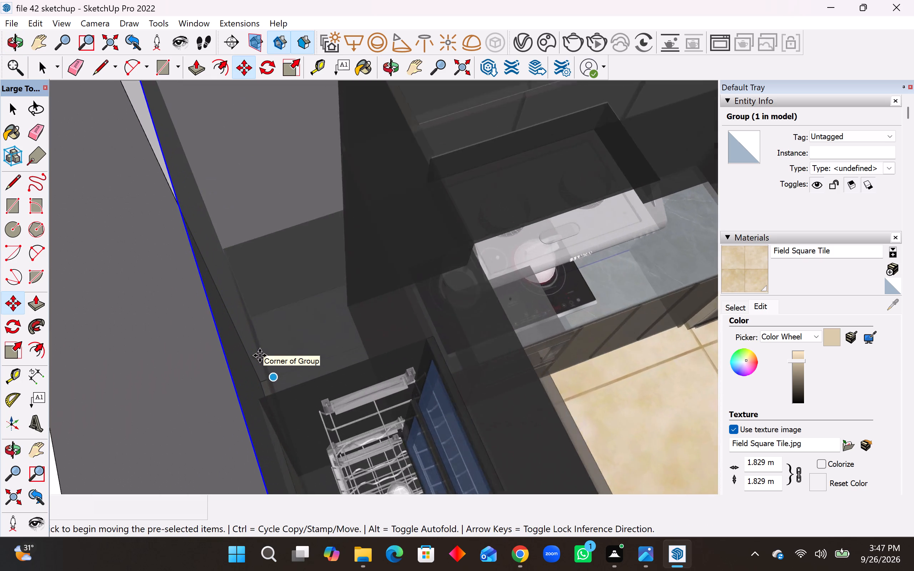
pyautogui.scroll(2, 260, 355)
pyautogui.moveTo(280, 367); pyautogui.dragTo(282, 393, button='middle')
pyautogui.scroll(-2, 302, 337)
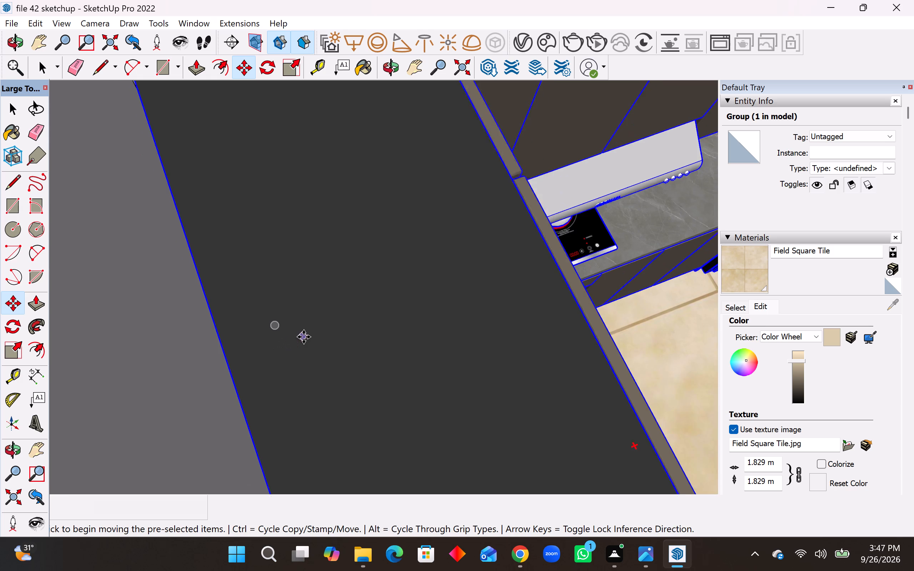
pyautogui.scroll(-2, 303, 337)
pyautogui.moveTo(387, 338); pyautogui.dragTo(169, 292, button='middle')
pyautogui.moveTo(589, 489); pyautogui.dragTo(488, 416, button='middle')
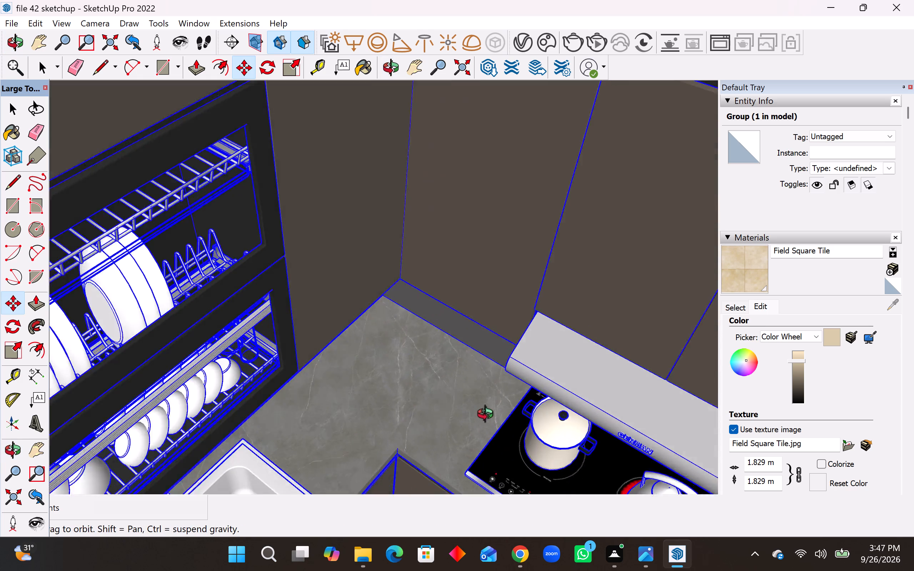
pyautogui.moveTo(488, 416); pyautogui.dragTo(681, 570, button='middle')
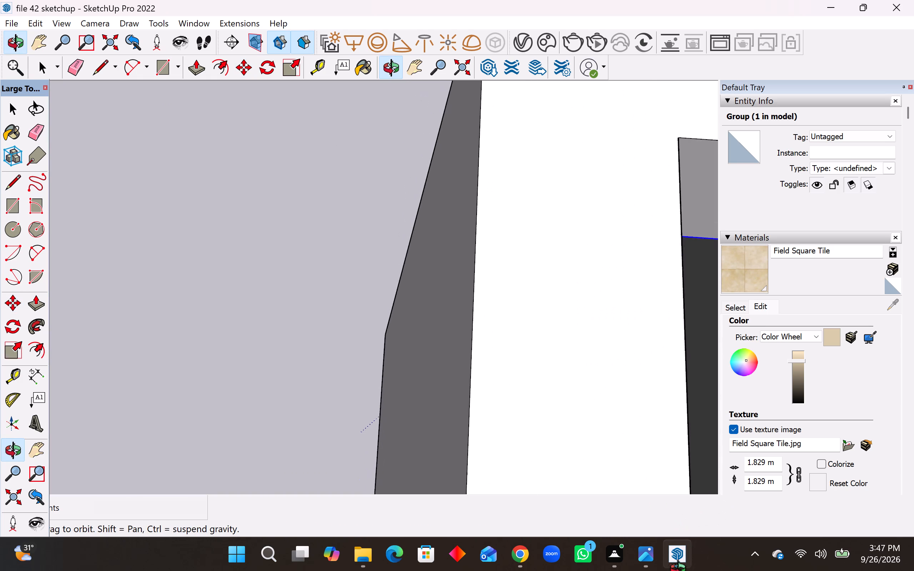
pyautogui.moveTo(681, 570); pyautogui.dragTo(624, 506, button='middle')
pyautogui.scroll(3, 408, 396)
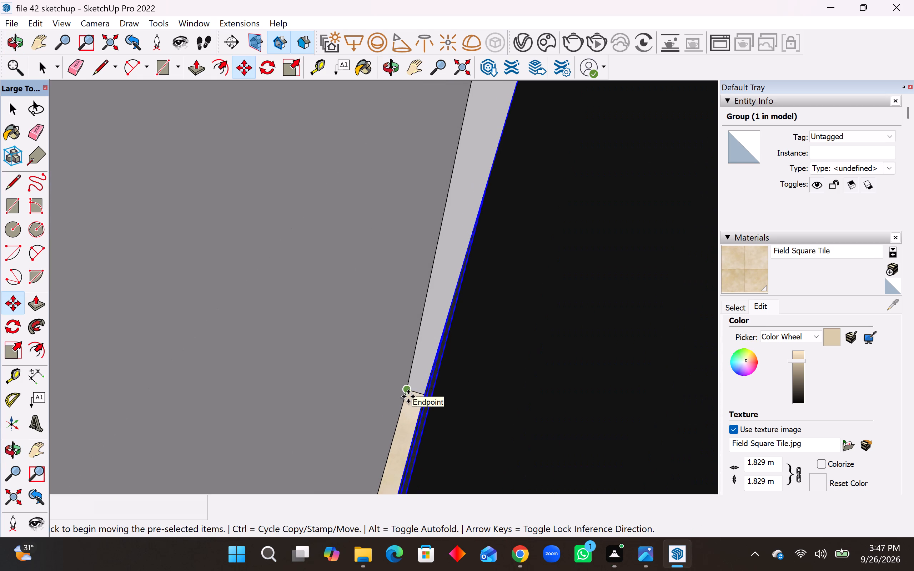
pyautogui.click(419, 395)
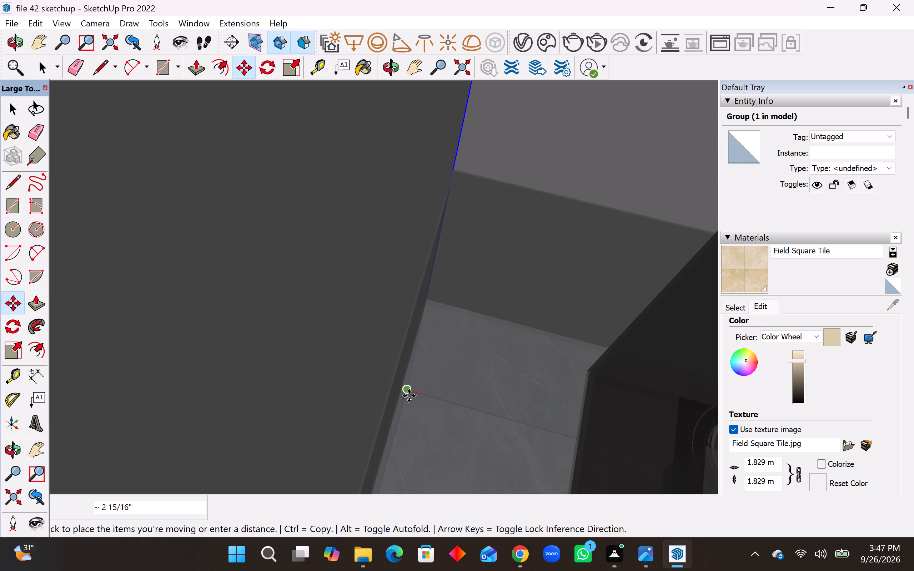
pyautogui.click(409, 396)
# Scale the kitchen group to about 1.27 along the sink run toward the partition wall with the living room, then deselect it.
pyautogui.scroll(-20, 388, 398)
pyautogui.scroll(-4, 388, 398)
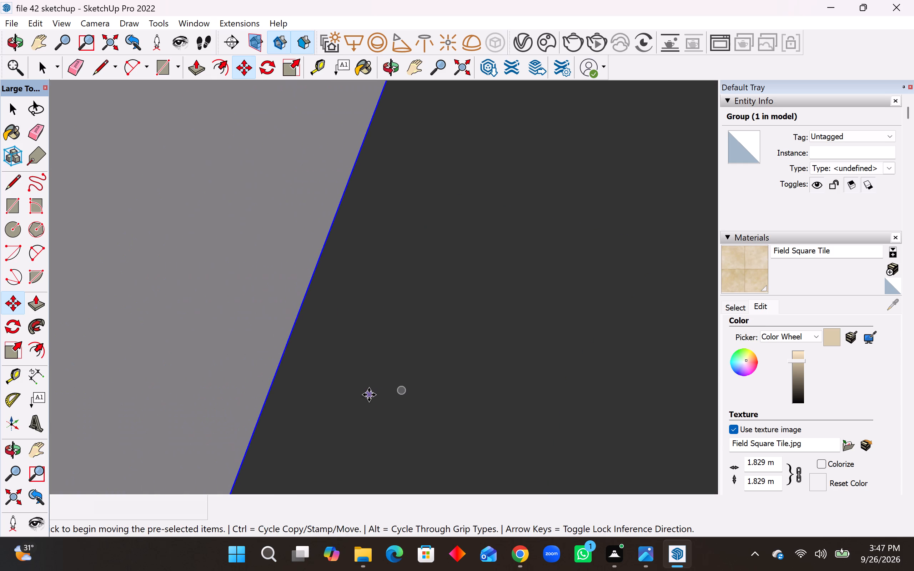
pyautogui.scroll(-20, 369, 395)
pyautogui.scroll(-17, 369, 395)
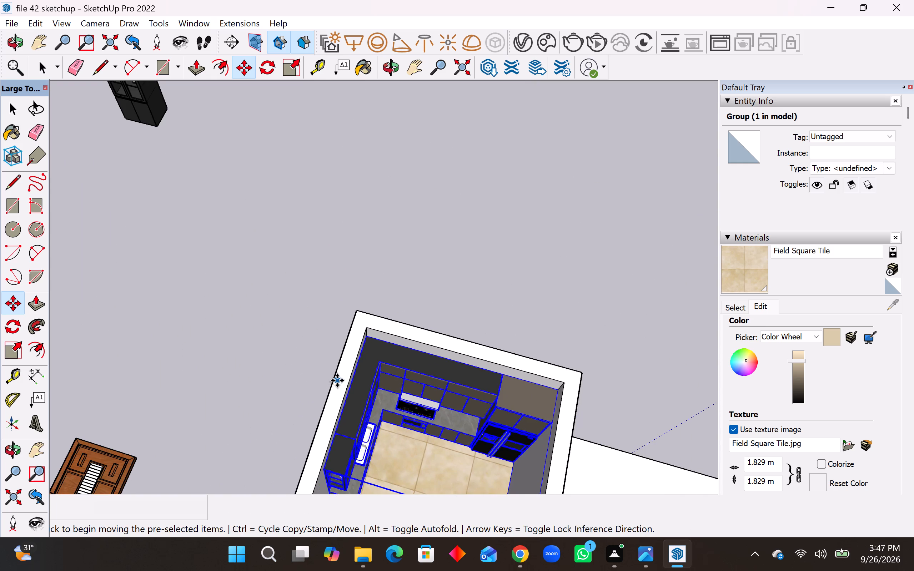
pyautogui.moveTo(592, 422); pyautogui.dragTo(562, 354, button='middle')
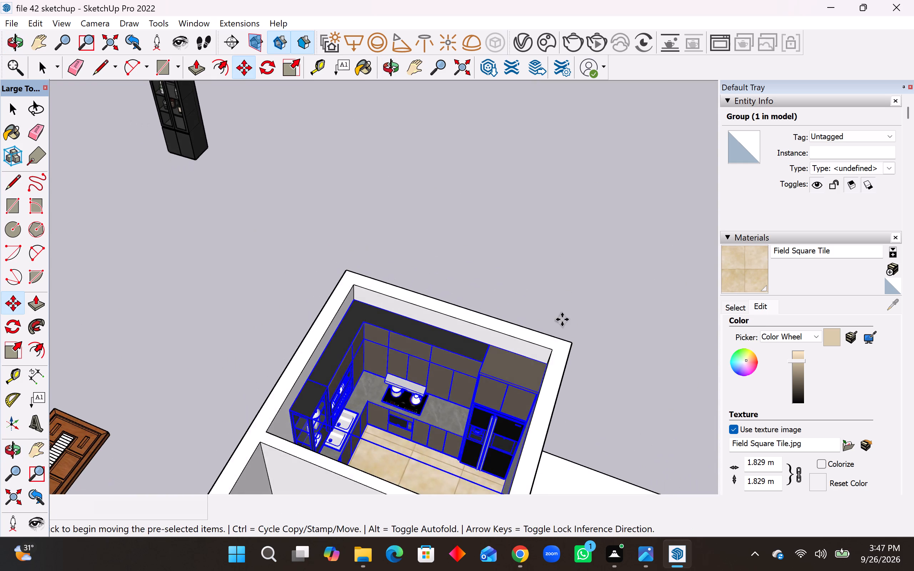
pyautogui.scroll(-11, 562, 319)
pyautogui.moveTo(533, 378); pyautogui.dragTo(561, 433, button='middle')
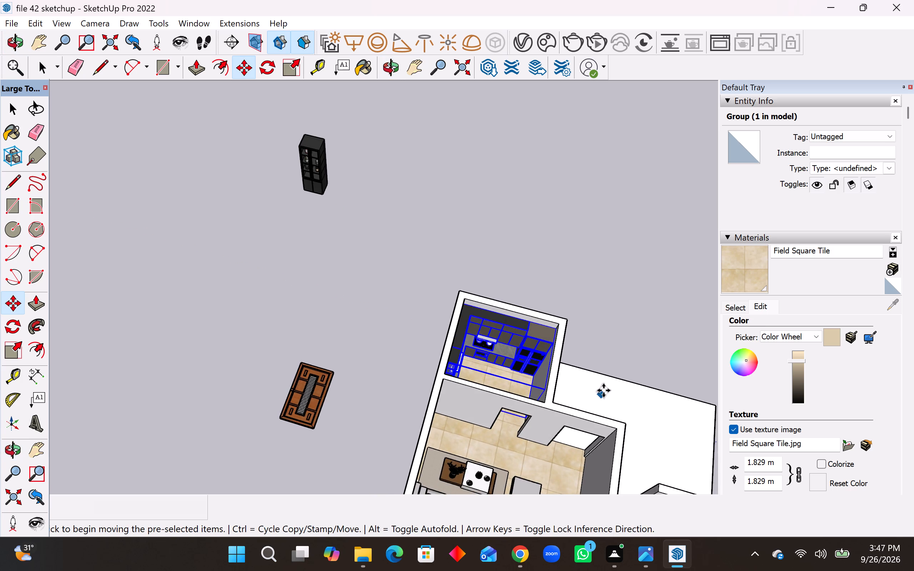
pyautogui.scroll(11, 604, 389)
pyautogui.moveTo(484, 396); pyautogui.dragTo(535, 448, button='middle')
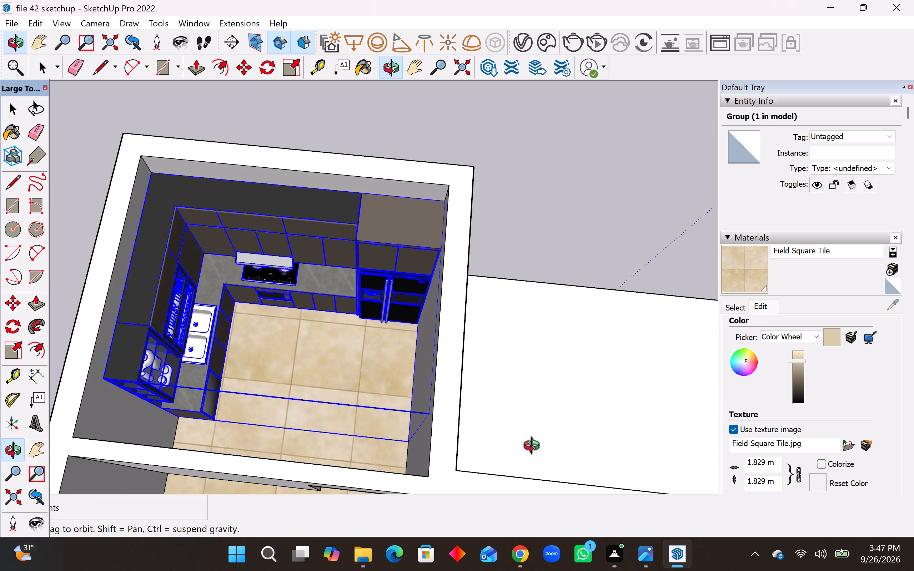
pyautogui.moveTo(535, 448); pyautogui.dragTo(543, 447, button='middle')
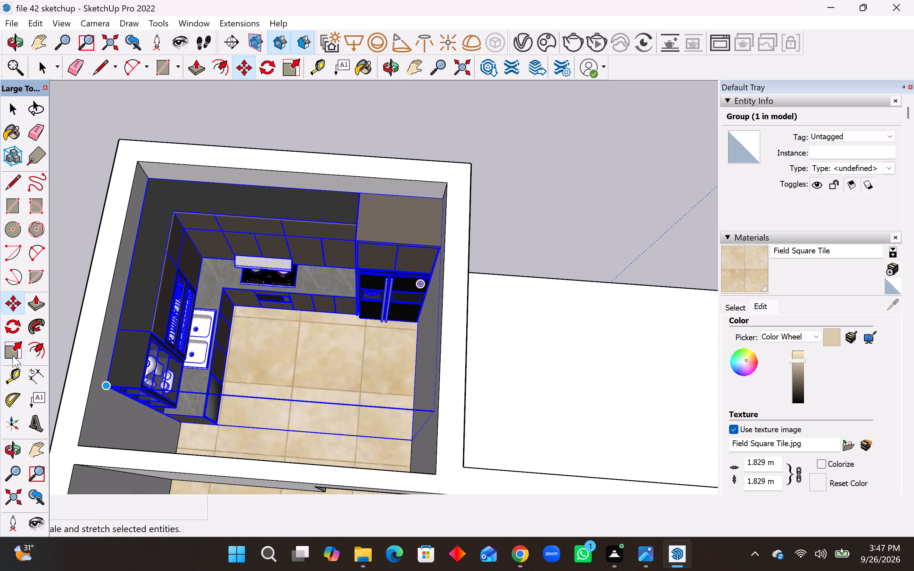
pyautogui.click(12, 353)
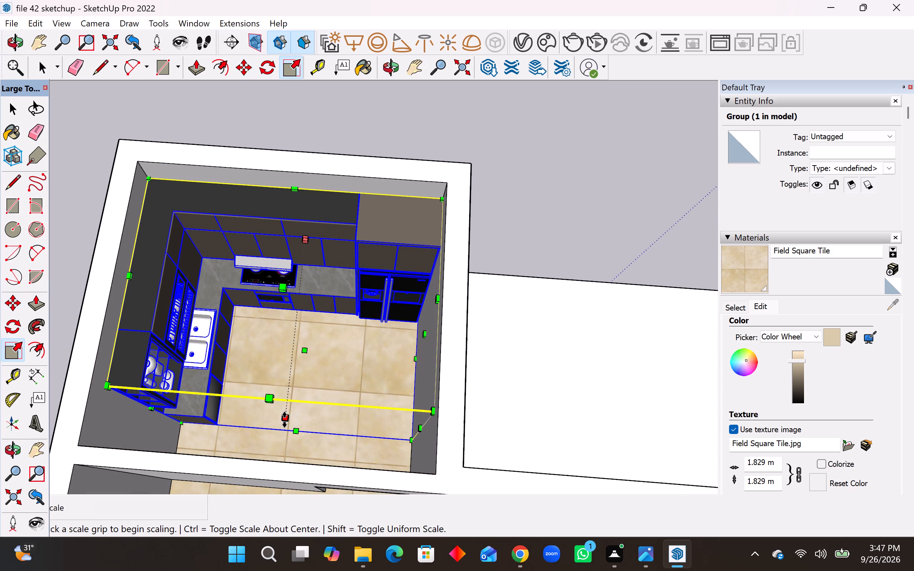
pyautogui.click(285, 420)
pyautogui.click(267, 456)
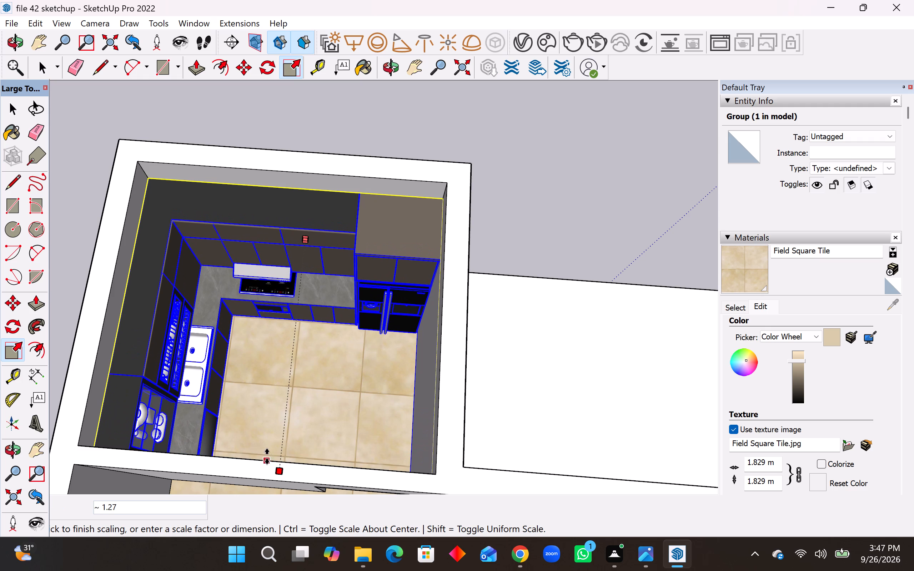
pyautogui.press('space')
pyautogui.scroll(-4, 337, 401)
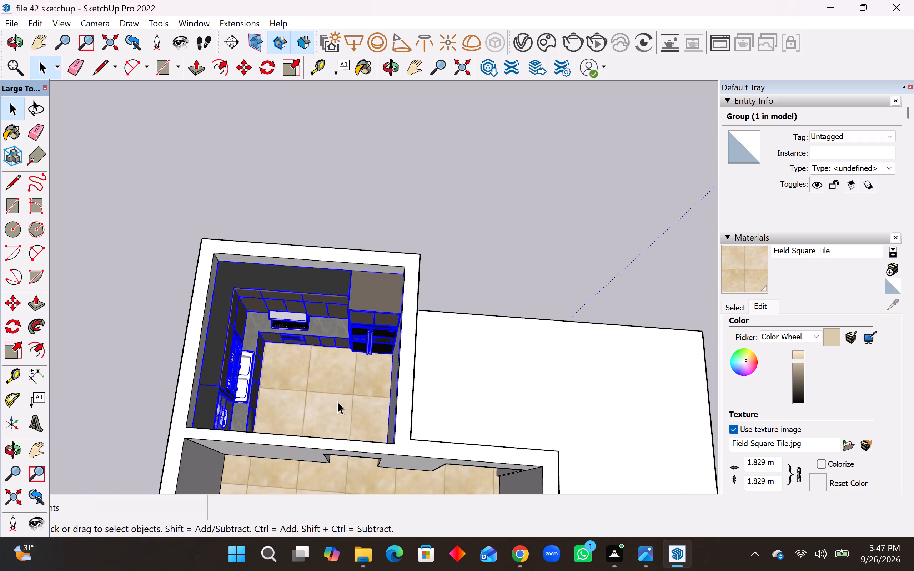
pyautogui.scroll(-4, 337, 401)
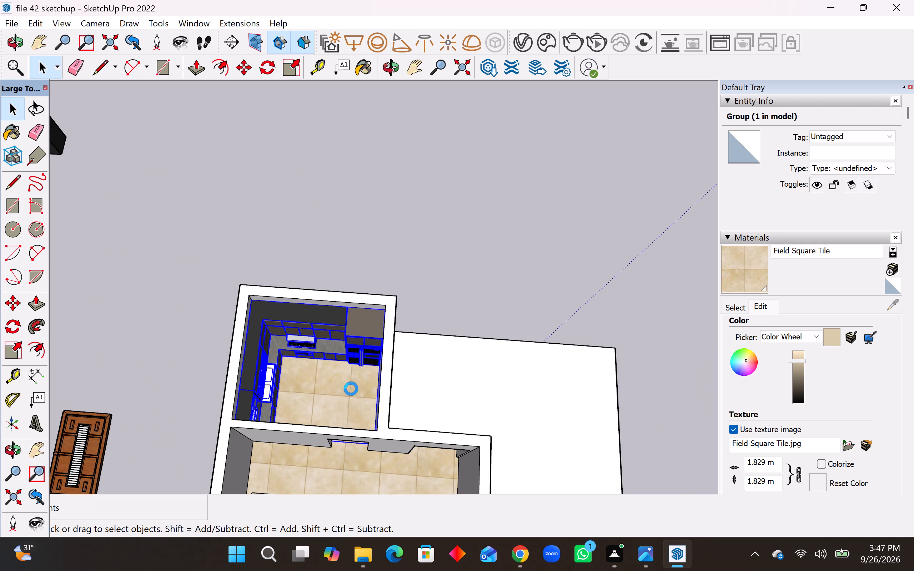
pyautogui.press('space')
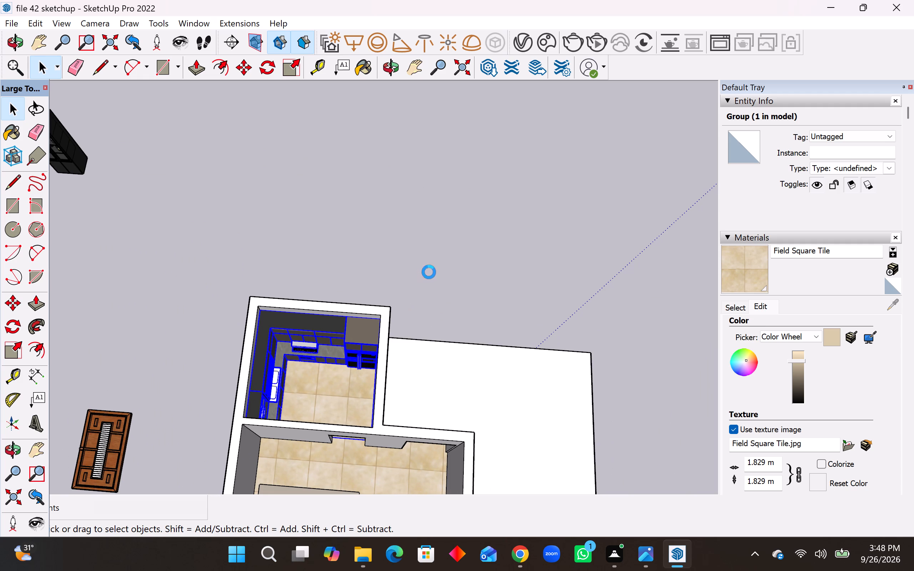
pyautogui.click(435, 290)
# Delete the spare tall dark cabinet unit standing outside the house.
pyautogui.moveTo(384, 378); pyautogui.dragTo(394, 305, button='middle')
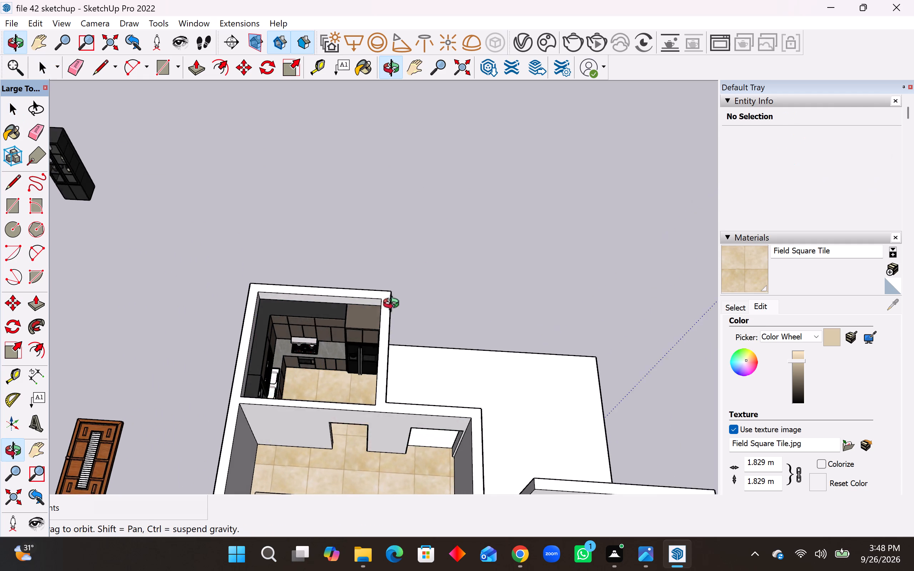
pyautogui.moveTo(394, 305); pyautogui.dragTo(423, 260, button='middle')
pyautogui.scroll(-14, 432, 289)
pyautogui.moveTo(407, 331); pyautogui.dragTo(176, 349, button='middle')
pyautogui.moveTo(357, 338); pyautogui.dragTo(0, 340, button='middle')
pyautogui.moveTo(152, 349); pyautogui.dragTo(13, 342, button='middle')
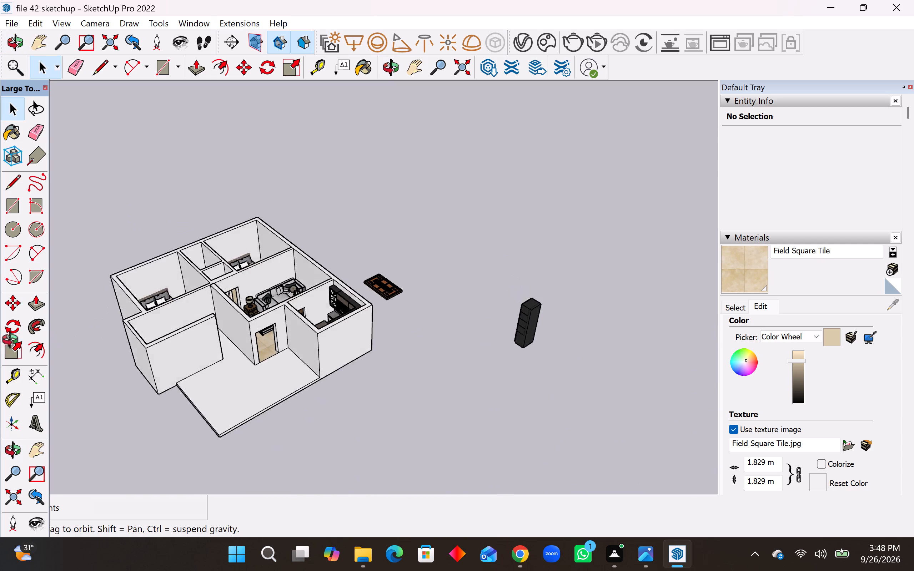
pyautogui.moveTo(13, 342); pyautogui.dragTo(0, 340, button='middle')
pyautogui.moveTo(348, 340); pyautogui.dragTo(74, 351, button='middle')
pyautogui.scroll(5, 428, 336)
pyautogui.moveTo(399, 360); pyautogui.dragTo(399, 360, button='middle')
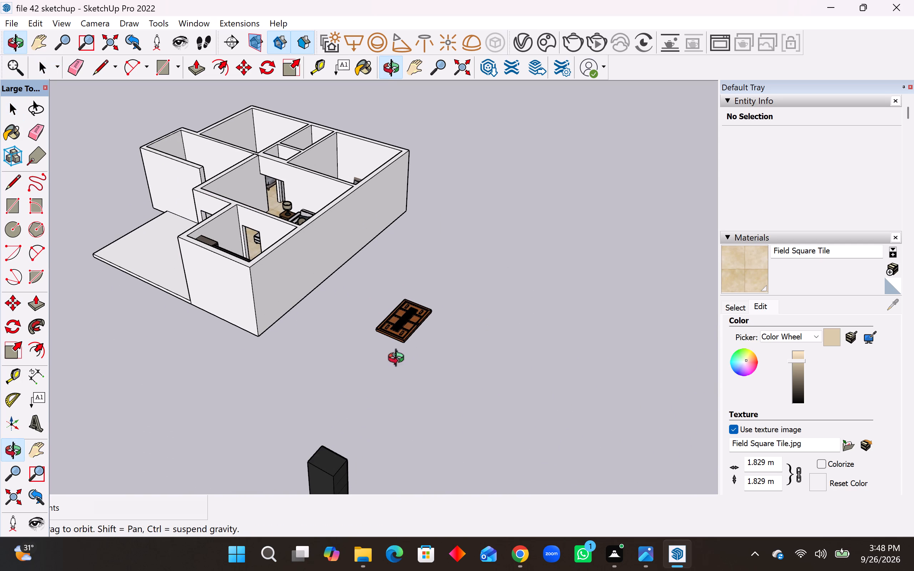
pyautogui.moveTo(399, 360); pyautogui.dragTo(519, 357, button='middle')
pyautogui.scroll(-5, 310, 386)
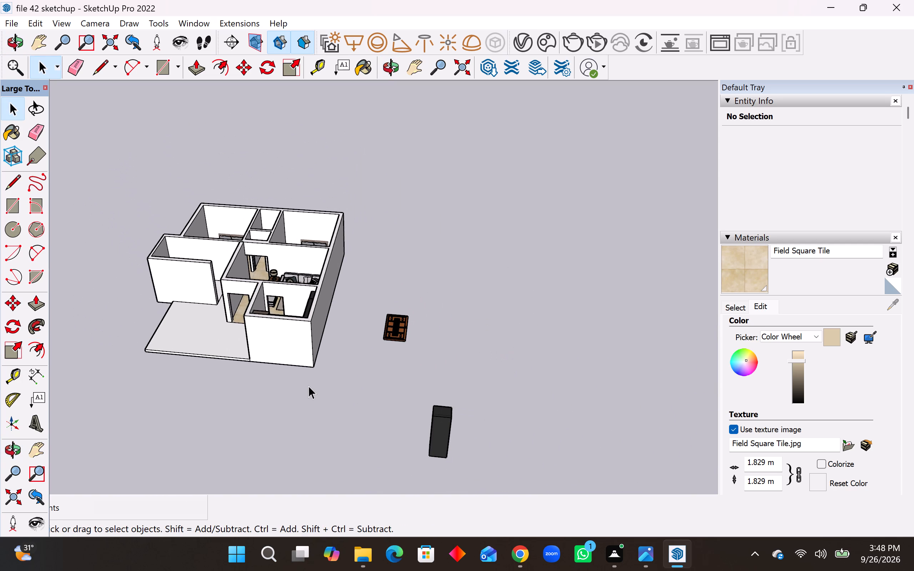
pyautogui.moveTo(386, 468); pyautogui.dragTo(497, 445, button='middle')
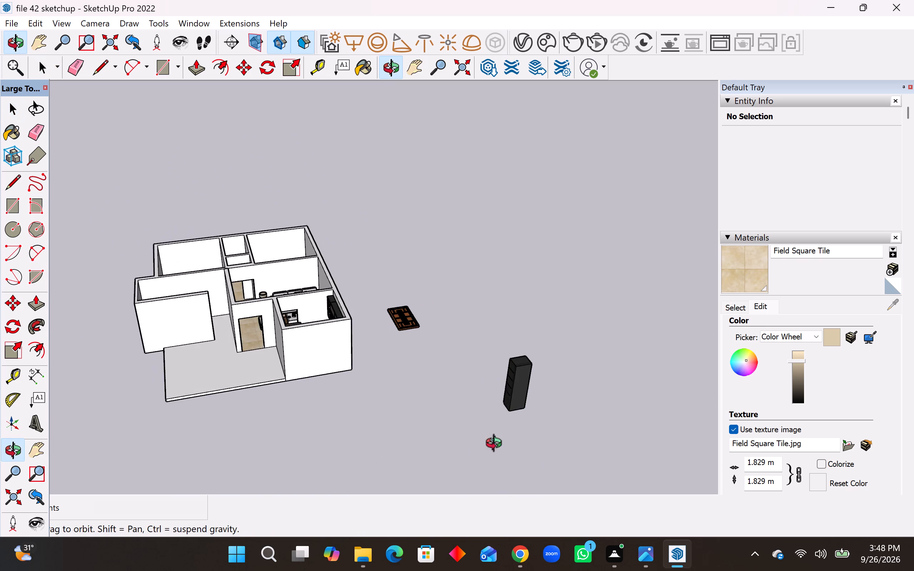
pyautogui.moveTo(497, 445); pyautogui.dragTo(497, 445, button='middle')
pyautogui.moveTo(599, 326); pyautogui.dragTo(481, 447)
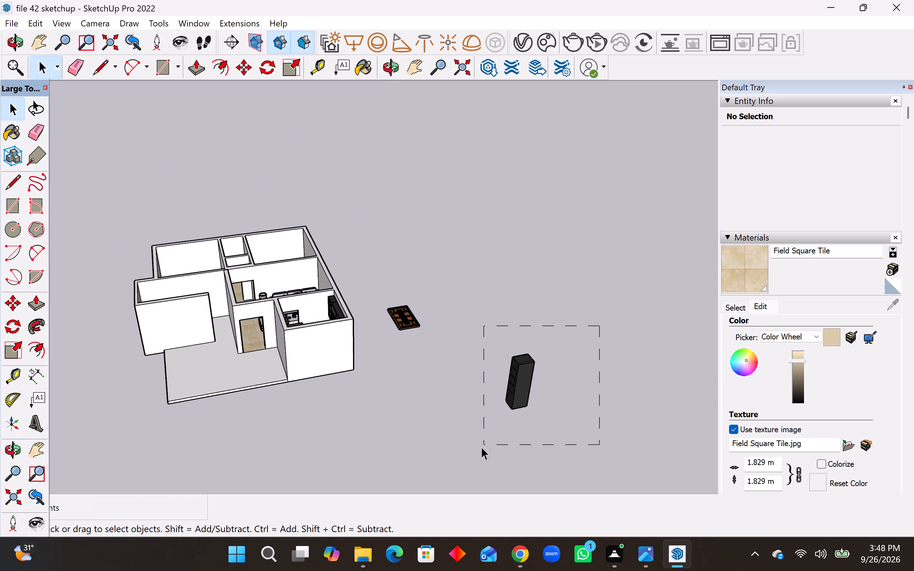
pyautogui.moveTo(481, 447); pyautogui.dragTo(496, 440)
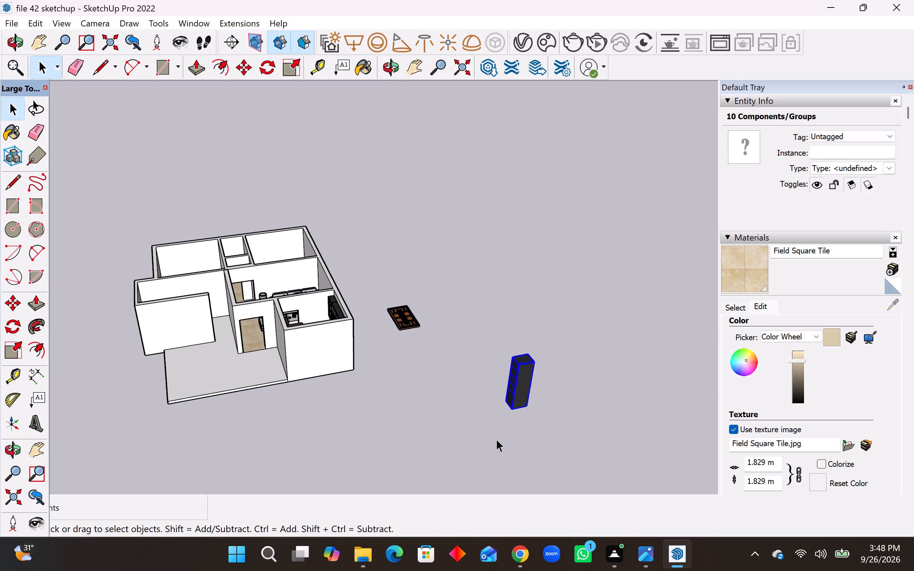
pyautogui.press('Delete')
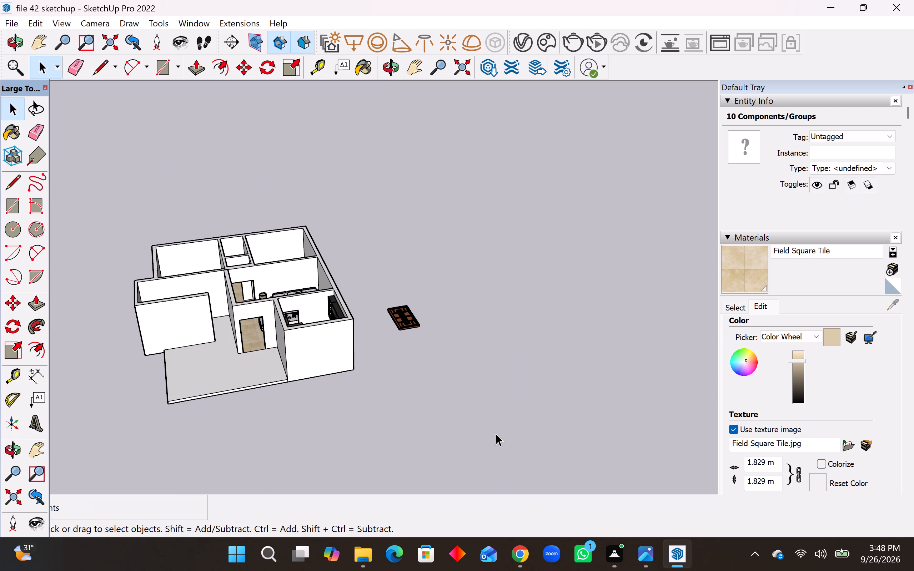
# Rotate the door component lying outside the house 90° so it stands upright.
pyautogui.moveTo(416, 322); pyautogui.dragTo(228, 345, button='middle')
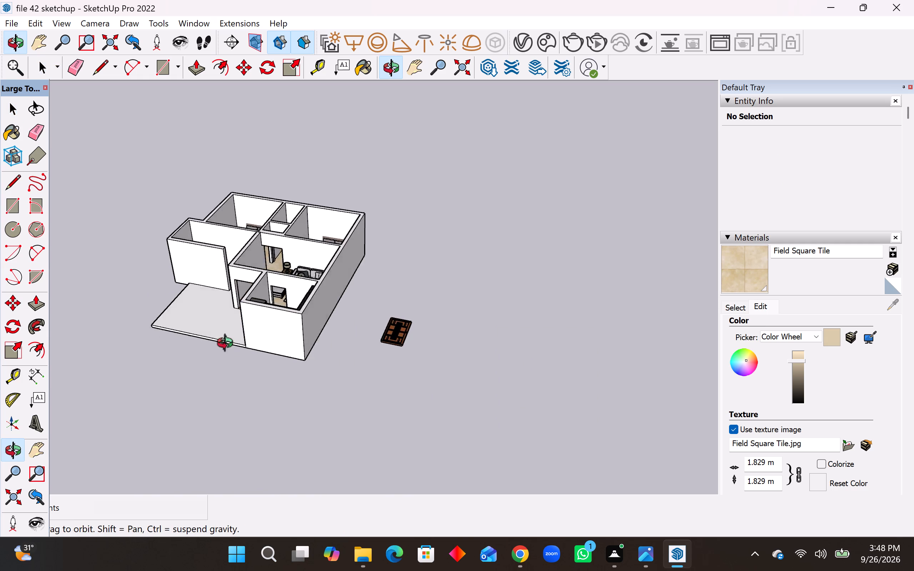
pyautogui.moveTo(228, 345); pyautogui.dragTo(117, 307, button='middle')
pyautogui.moveTo(359, 337); pyautogui.dragTo(281, 319, button='middle')
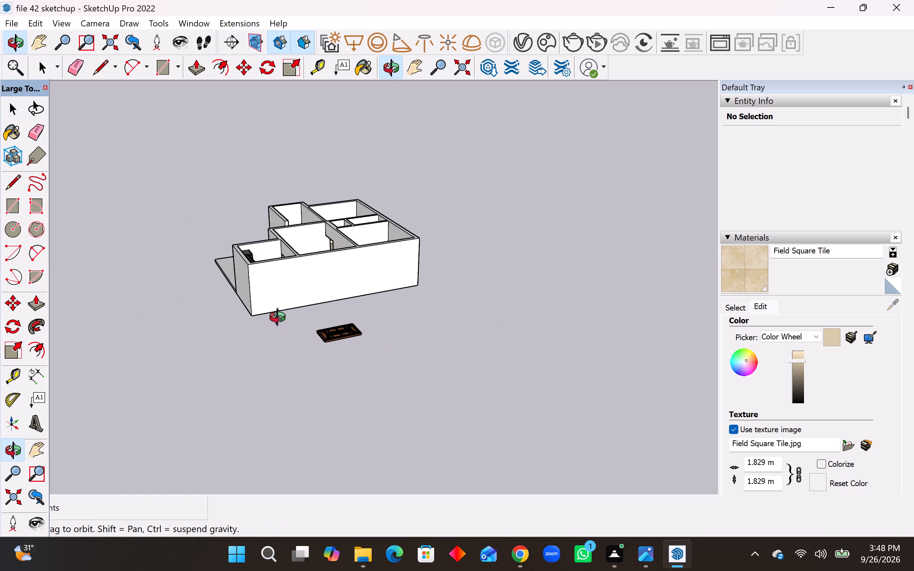
pyautogui.moveTo(281, 319); pyautogui.dragTo(282, 317, button='middle')
pyautogui.scroll(6, 324, 334)
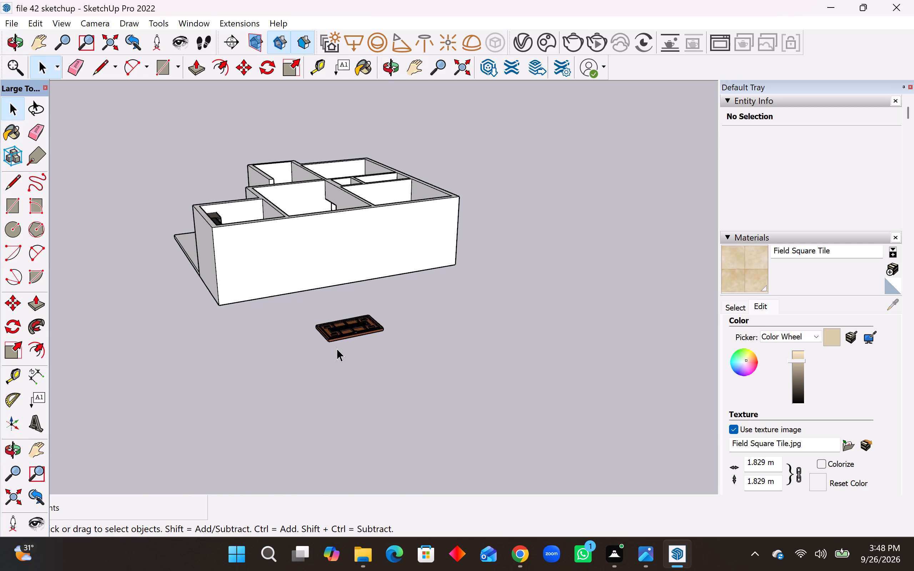
pyautogui.scroll(2, 337, 348)
pyautogui.click(371, 321)
pyautogui.moveTo(372, 343); pyautogui.dragTo(380, 322, button='middle')
pyautogui.scroll(-2, 323, 424)
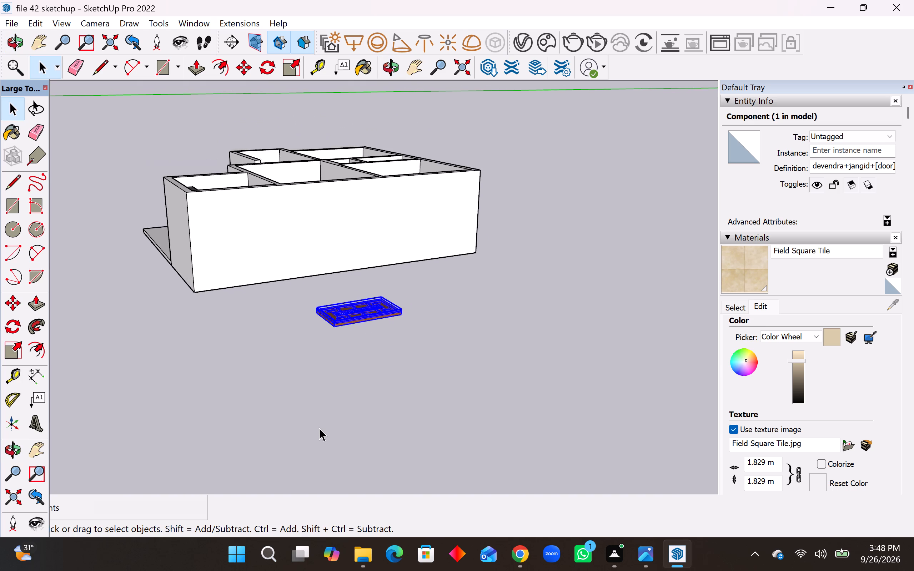
pyautogui.scroll(-5, 319, 428)
pyautogui.moveTo(333, 359); pyautogui.dragTo(338, 323, button='middle')
pyautogui.scroll(5, 338, 328)
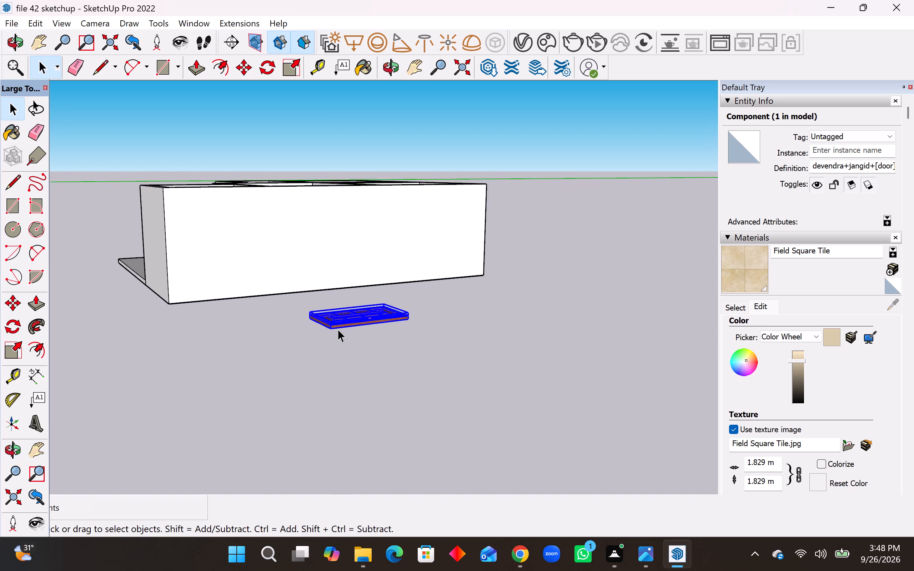
pyautogui.scroll(1, 338, 329)
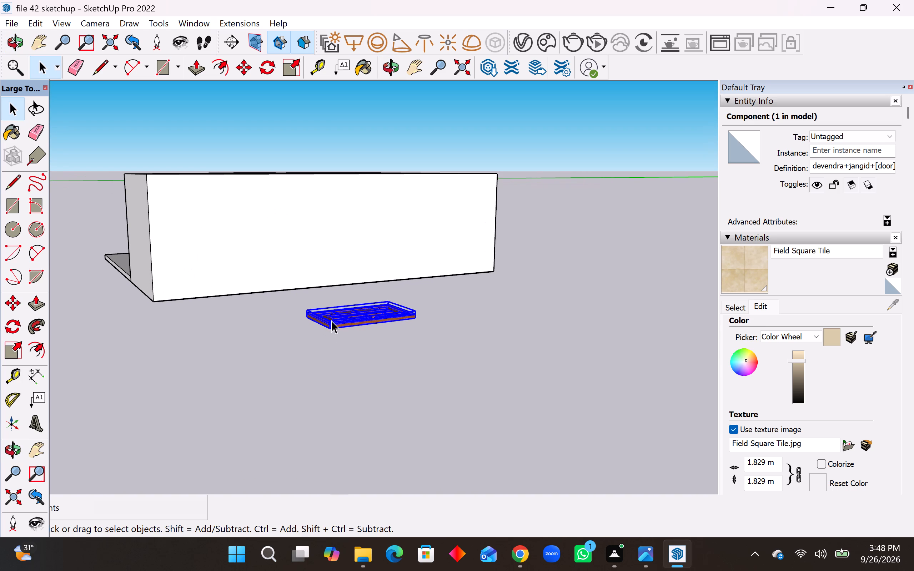
pyautogui.click(16, 322)
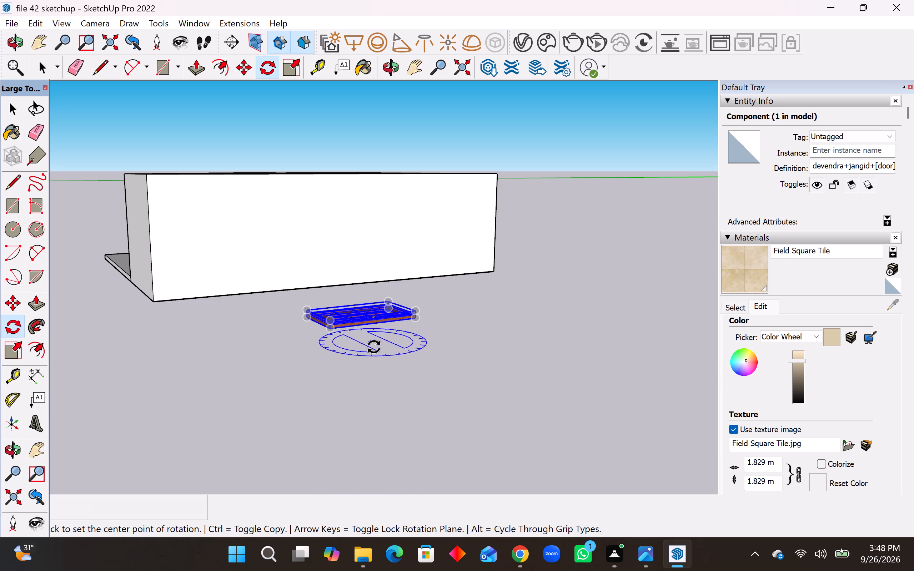
pyautogui.click(381, 326)
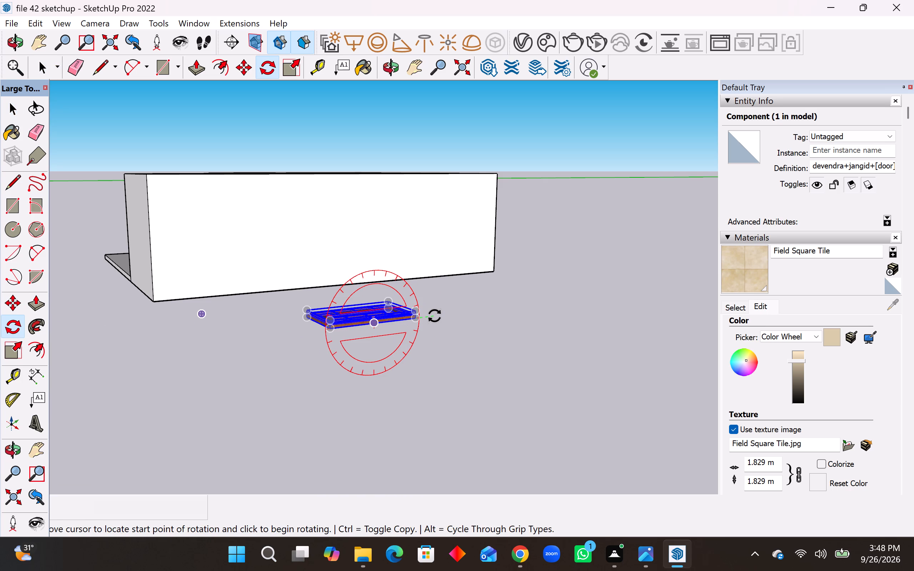
pyautogui.click(437, 315)
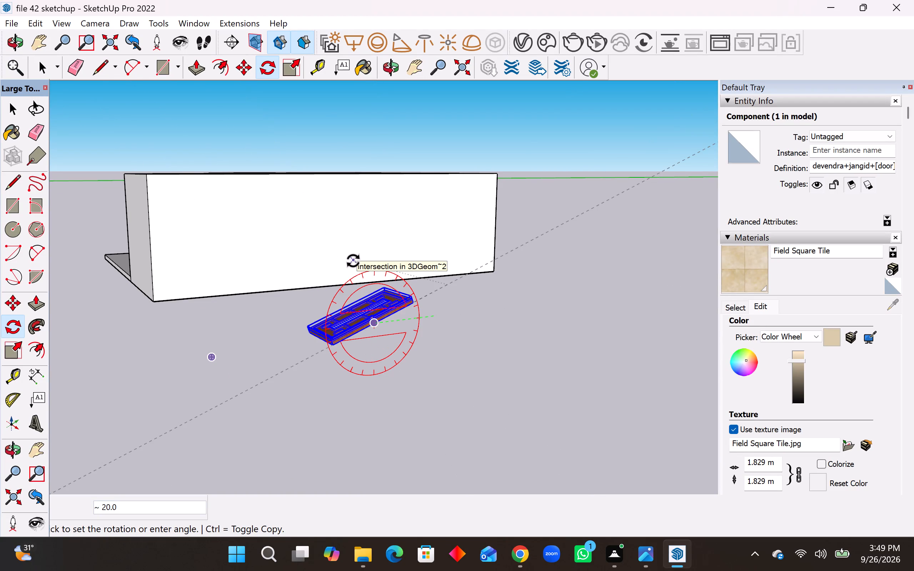
pyautogui.scroll(6, 378, 274)
pyautogui.moveTo(368, 296); pyautogui.dragTo(335, 308, button='middle')
pyautogui.scroll(-3, 414, 418)
pyautogui.scroll(-9, 666, 470)
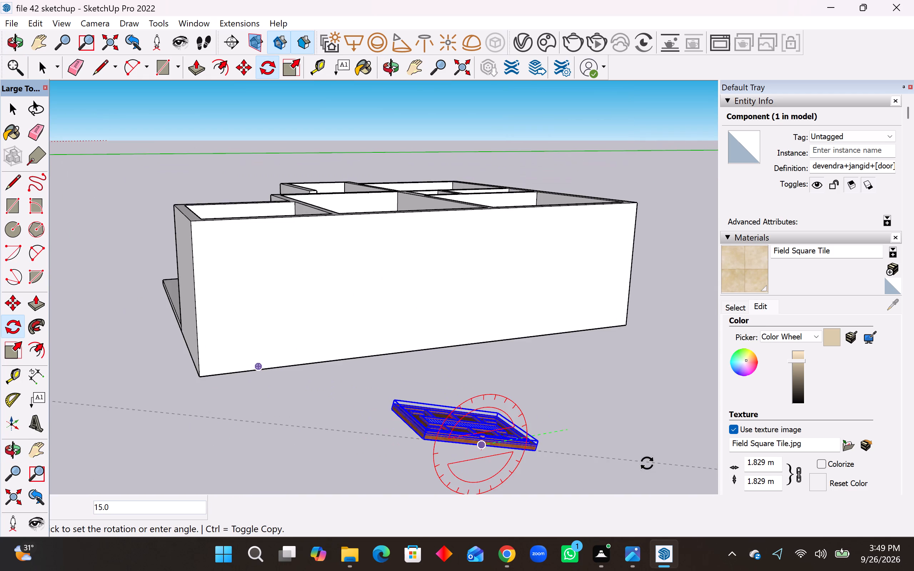
pyautogui.moveTo(650, 446); pyautogui.dragTo(638, 390, button='middle')
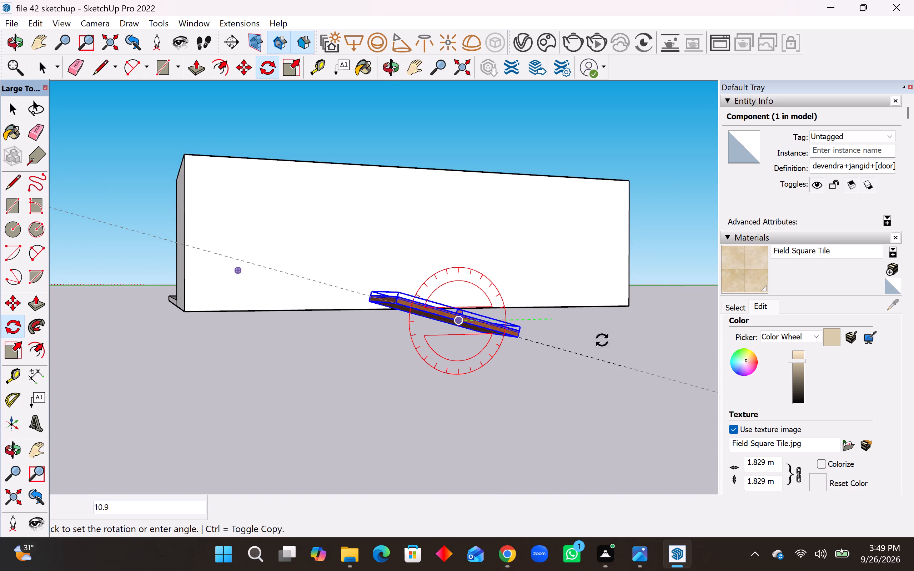
pyautogui.click(452, 279)
# Scale the upright door down in height and in width.
pyautogui.moveTo(456, 327); pyautogui.dragTo(514, 396, button='middle')
pyautogui.scroll(-4, 392, 363)
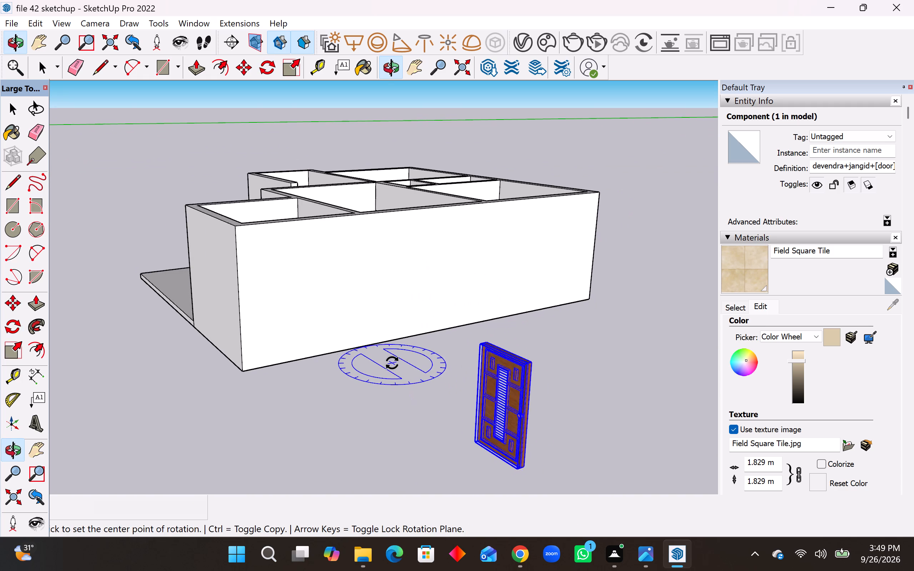
pyautogui.scroll(-6, 392, 363)
pyautogui.press('m')
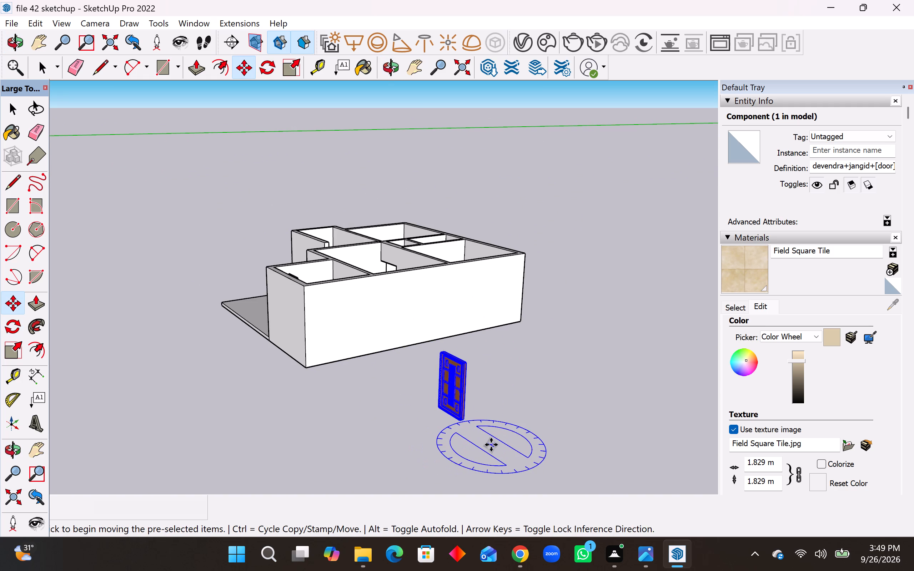
pyautogui.scroll(-4, 487, 436)
pyautogui.moveTo(453, 417); pyautogui.dragTo(661, 485, button='middle')
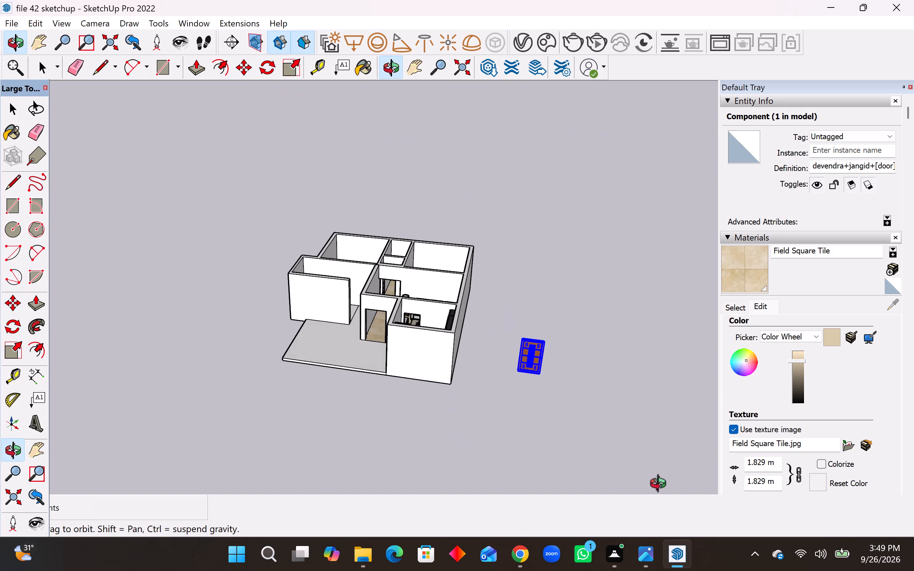
pyautogui.moveTo(661, 485); pyautogui.dragTo(663, 485, button='middle')
pyautogui.moveTo(524, 380); pyautogui.dragTo(573, 387, button='middle')
pyautogui.scroll(7, 567, 362)
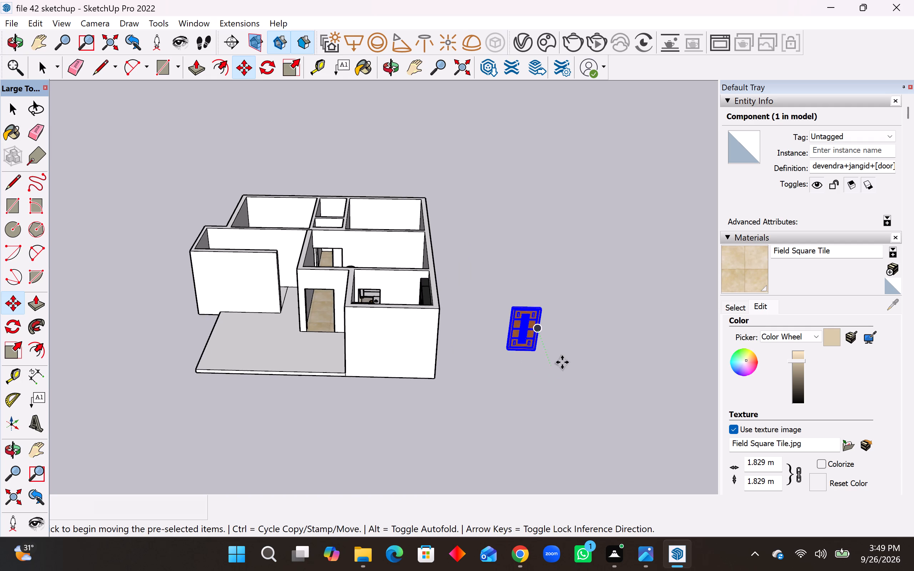
pyautogui.click(7, 352)
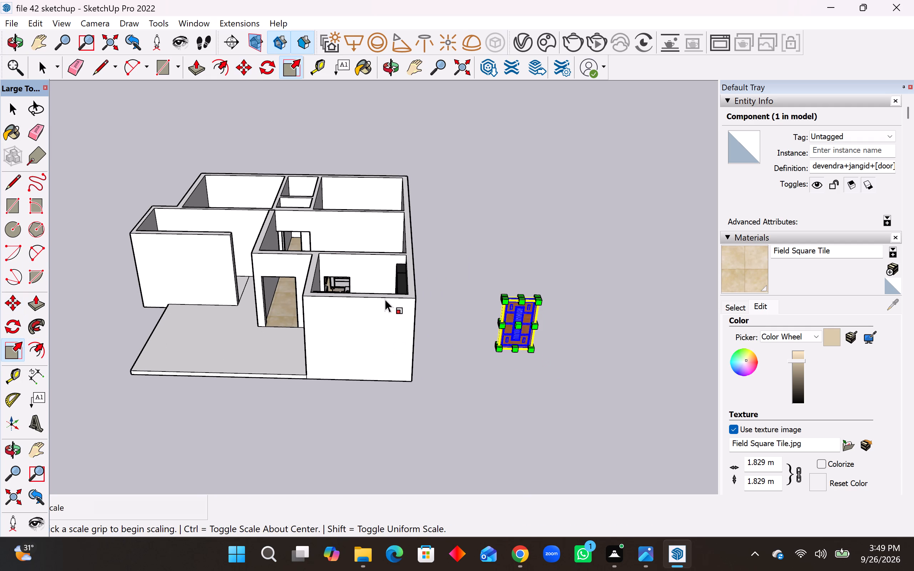
pyautogui.scroll(7, 514, 360)
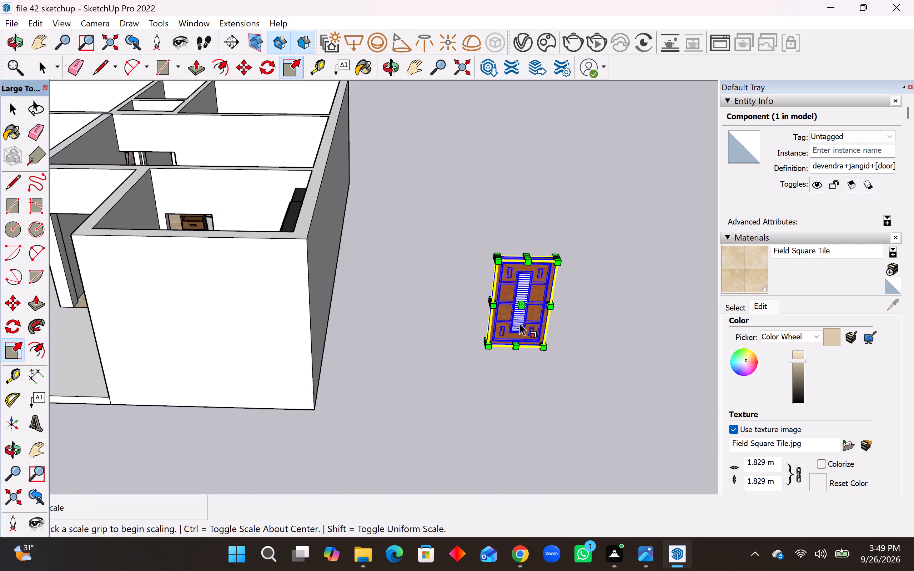
pyautogui.moveTo(538, 269); pyautogui.dragTo(534, 368, button='middle')
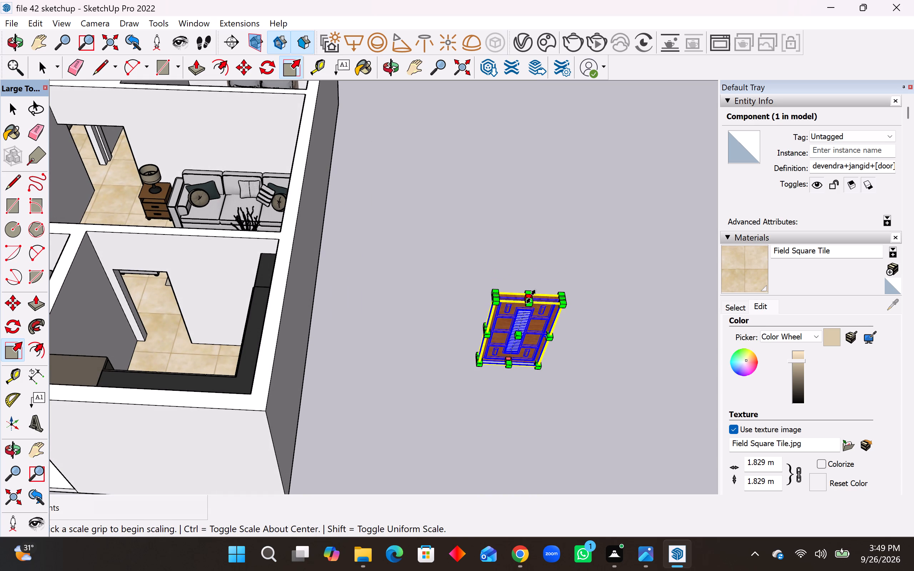
pyautogui.click(531, 297)
pyautogui.click(521, 325)
pyautogui.moveTo(549, 341); pyautogui.dragTo(494, 286, button='middle')
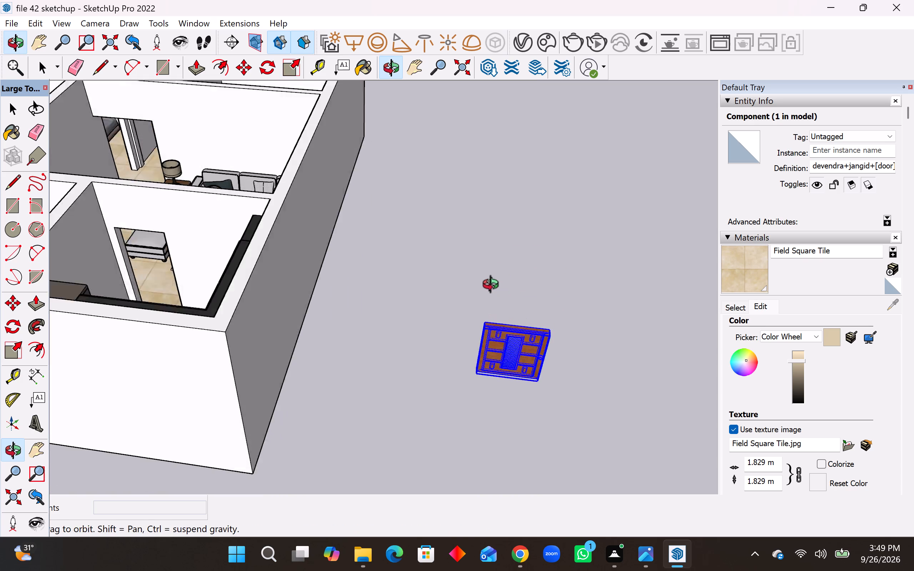
pyautogui.moveTo(494, 286); pyautogui.dragTo(412, 269, button='middle')
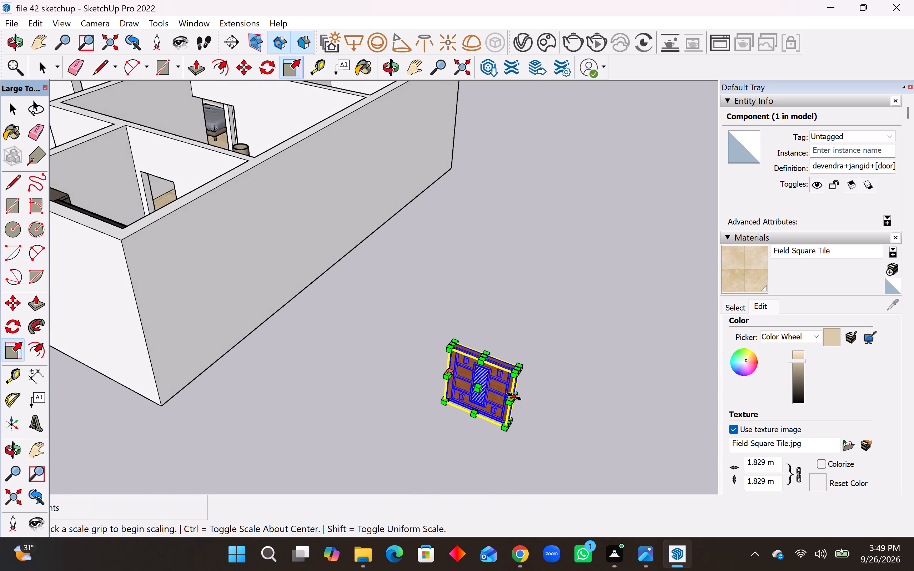
pyautogui.click(514, 396)
pyautogui.click(493, 378)
# Move the door by its bottom corner about 28' to the bottom corner of the front entrance opening, on the kitchen side.
pyautogui.press('m')
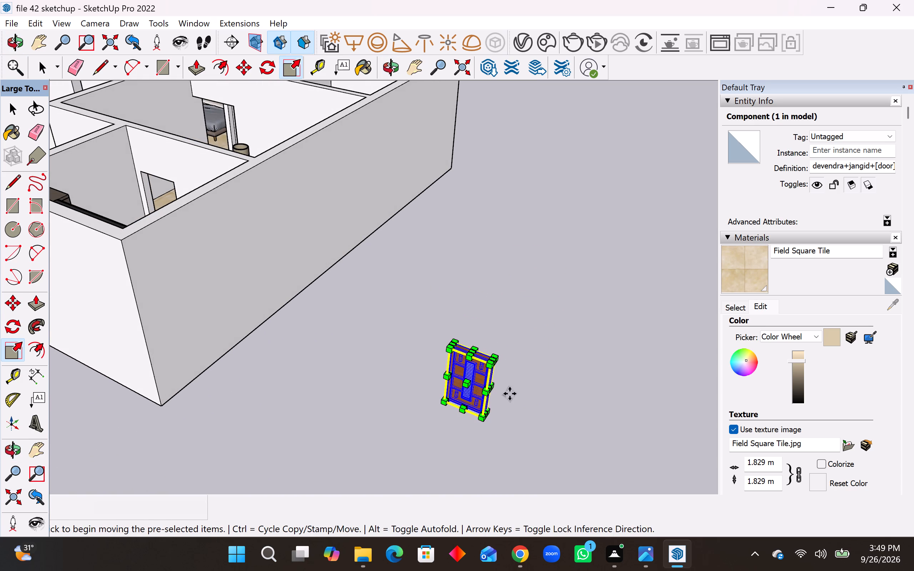
pyautogui.click(484, 420)
pyautogui.scroll(-16, 540, 405)
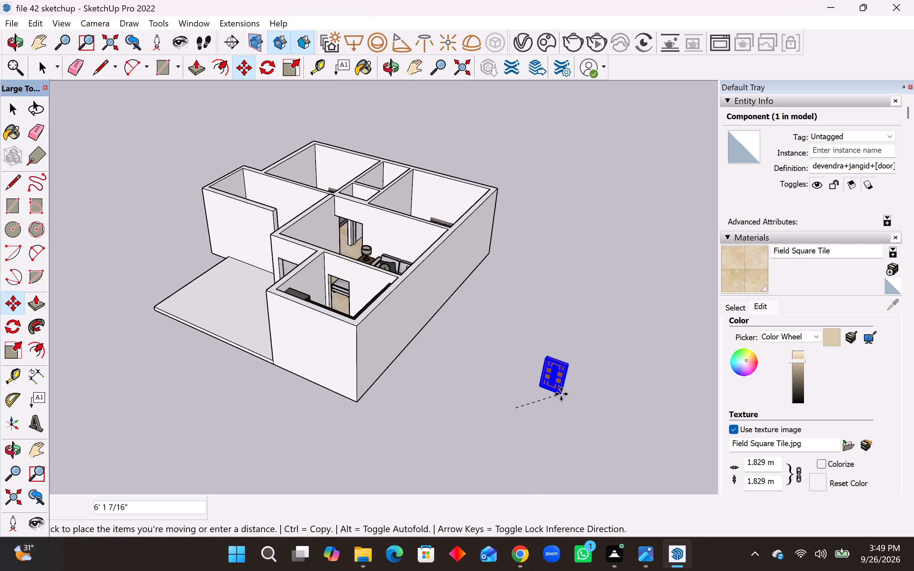
pyautogui.scroll(-6, 561, 394)
pyautogui.moveTo(347, 315); pyautogui.dragTo(431, 352, button='middle')
pyautogui.scroll(4, 416, 325)
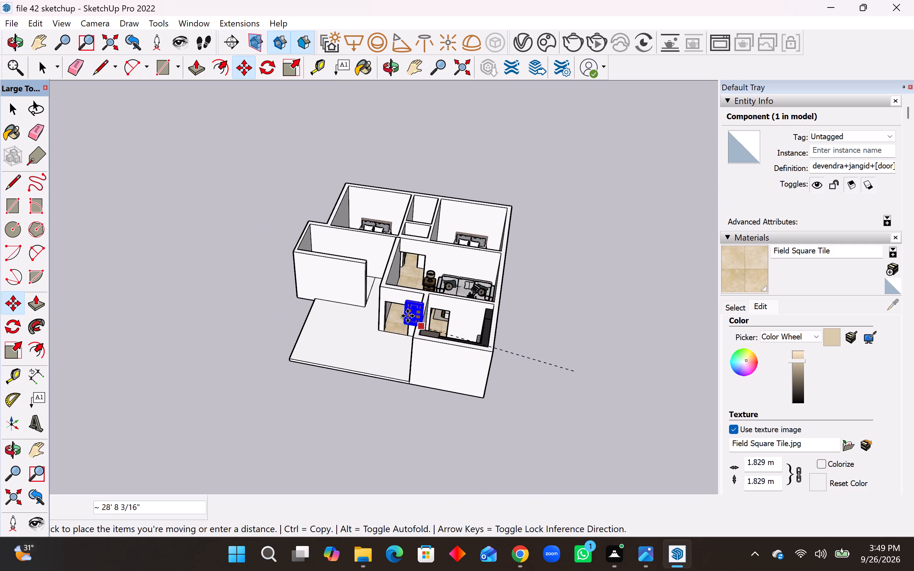
pyautogui.scroll(20, 407, 316)
pyautogui.scroll(3, 413, 354)
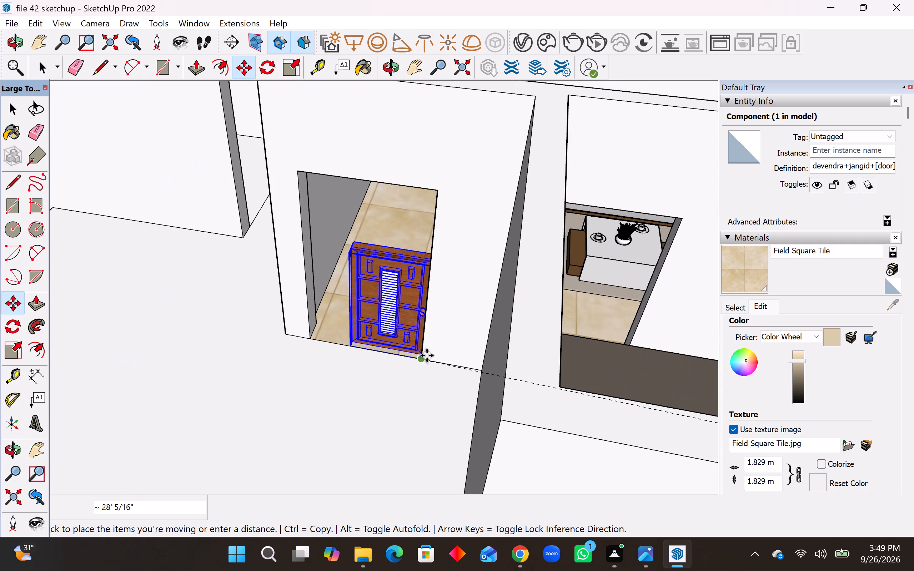
pyautogui.click(423, 362)
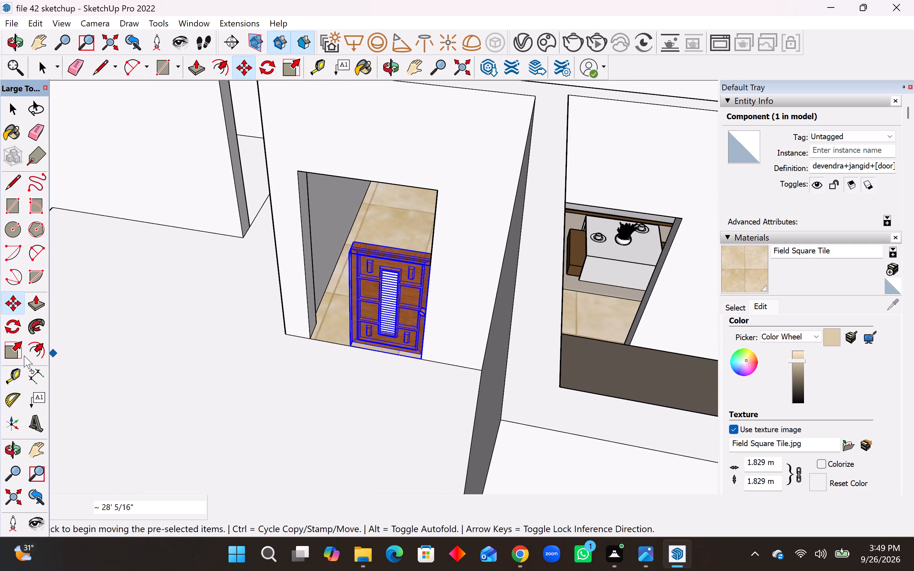
# Scale the door's height up to the top of the front entrance opening.
pyautogui.click(20, 355)
pyautogui.click(391, 253)
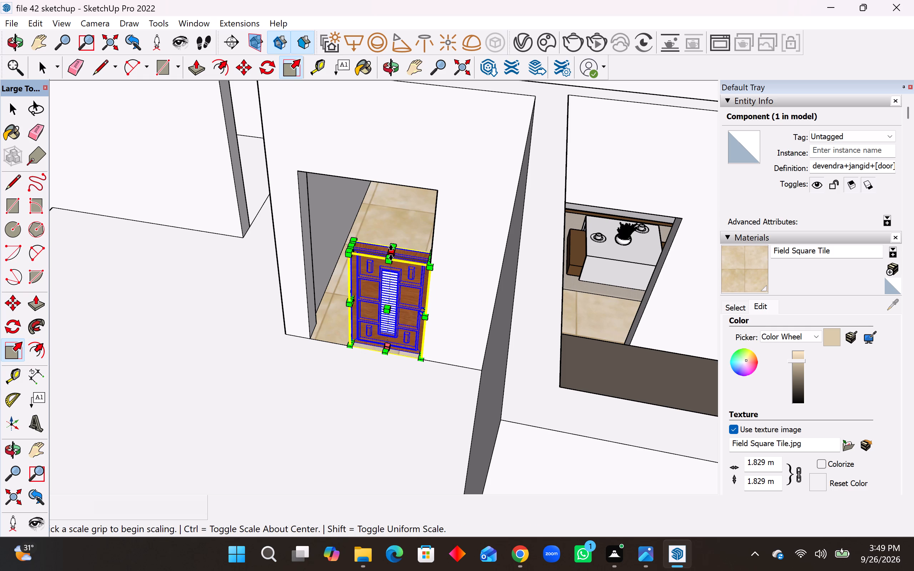
pyautogui.click(408, 186)
pyautogui.moveTo(371, 232); pyautogui.dragTo(522, 243, button='middle')
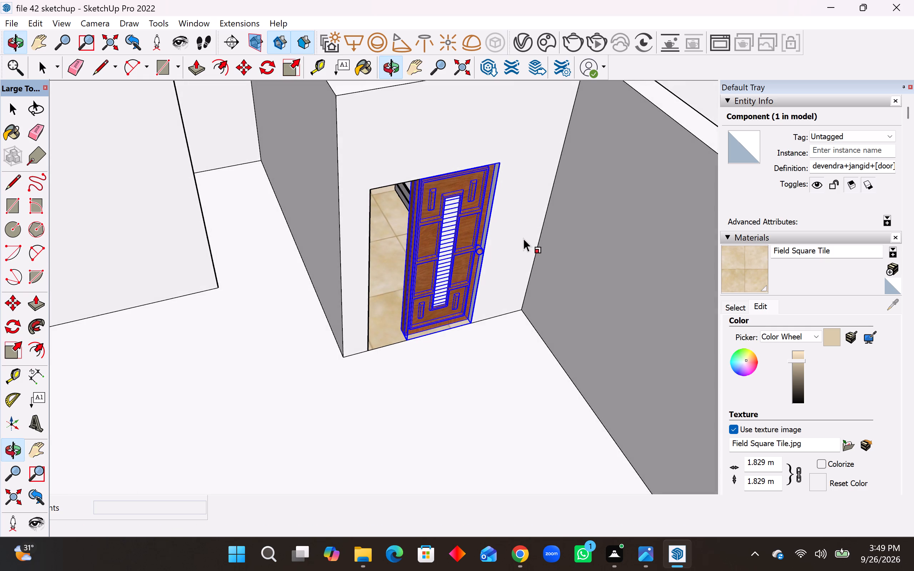
# Scale the front door's width by about 1.59 to the far side of the entrance opening, and clear the selection.
pyautogui.click(407, 263)
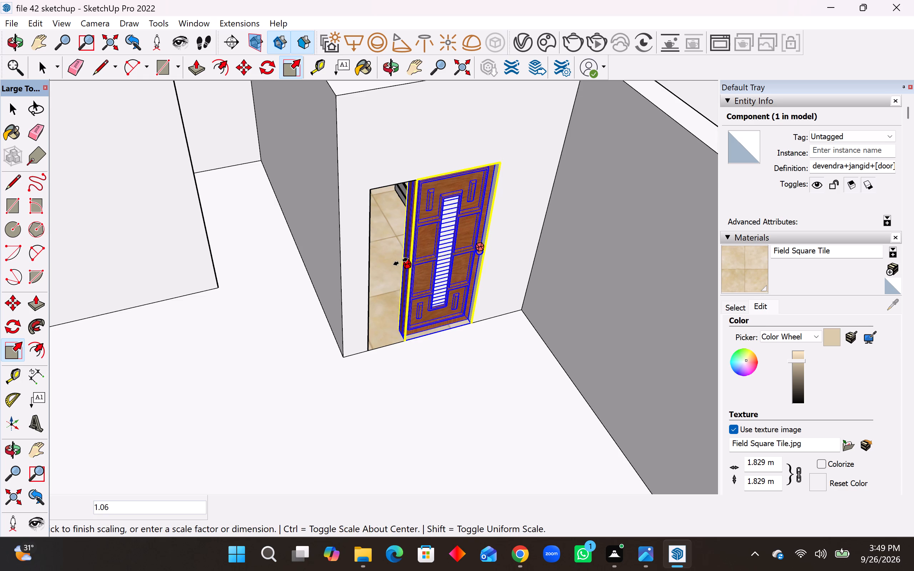
pyautogui.click(372, 264)
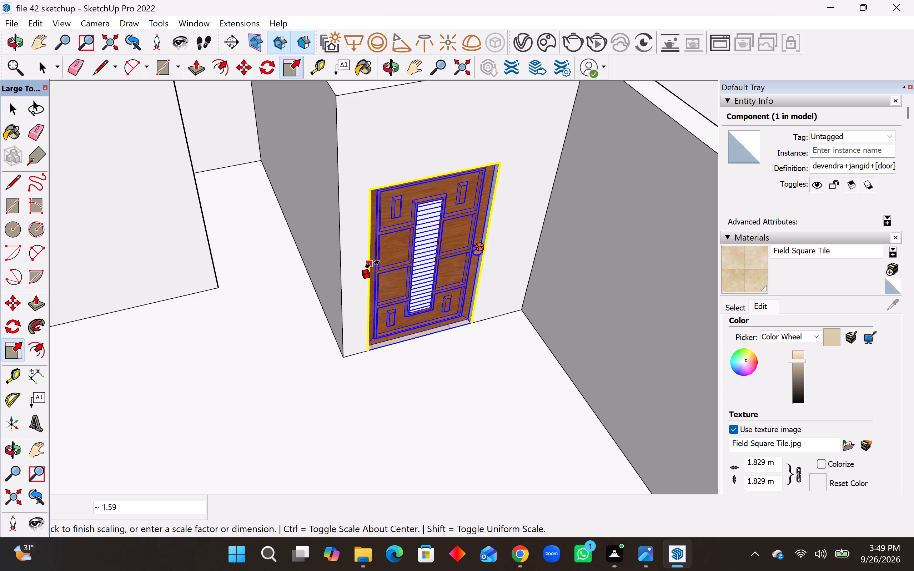
pyautogui.scroll(-4, 283, 306)
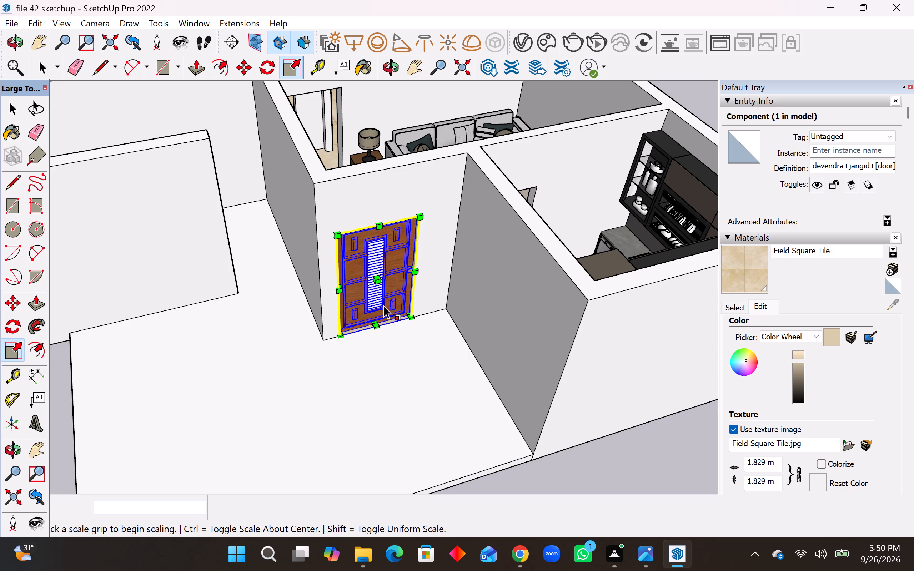
pyautogui.press('space')
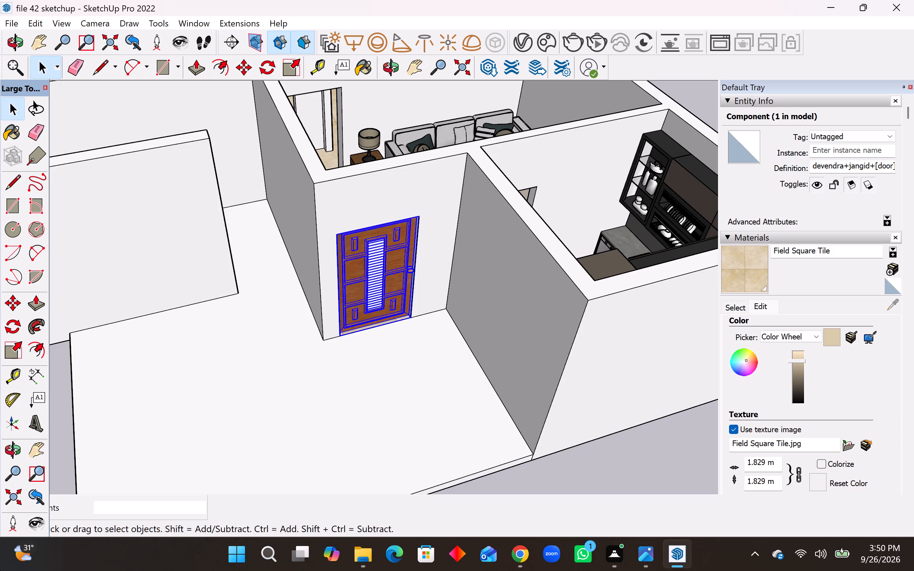
pyautogui.scroll(-19, 0, 542)
pyautogui.click(483, 477)
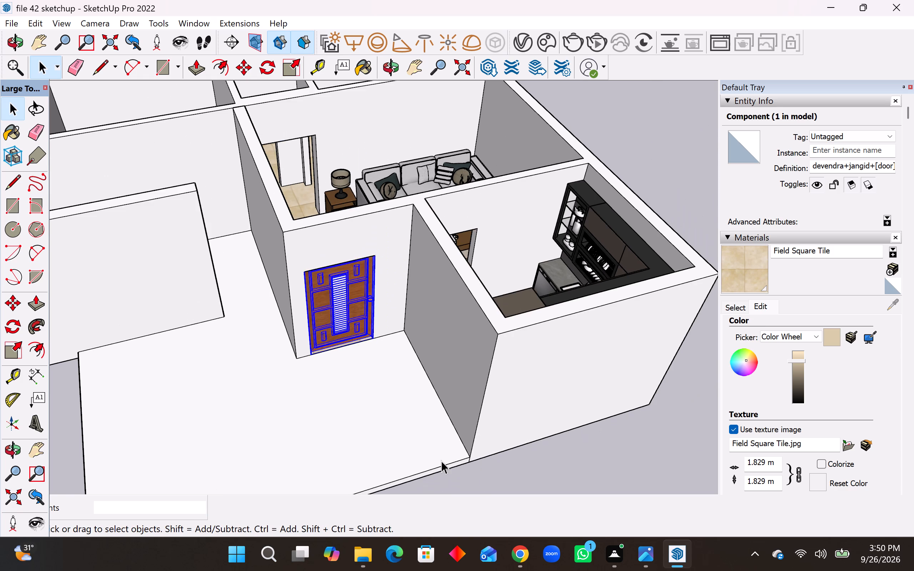
# Start a model import and look through the files in the Downloads folder for a window model.
pyautogui.moveTo(441, 460); pyautogui.dragTo(299, 416, button='middle')
pyautogui.scroll(-19, 343, 419)
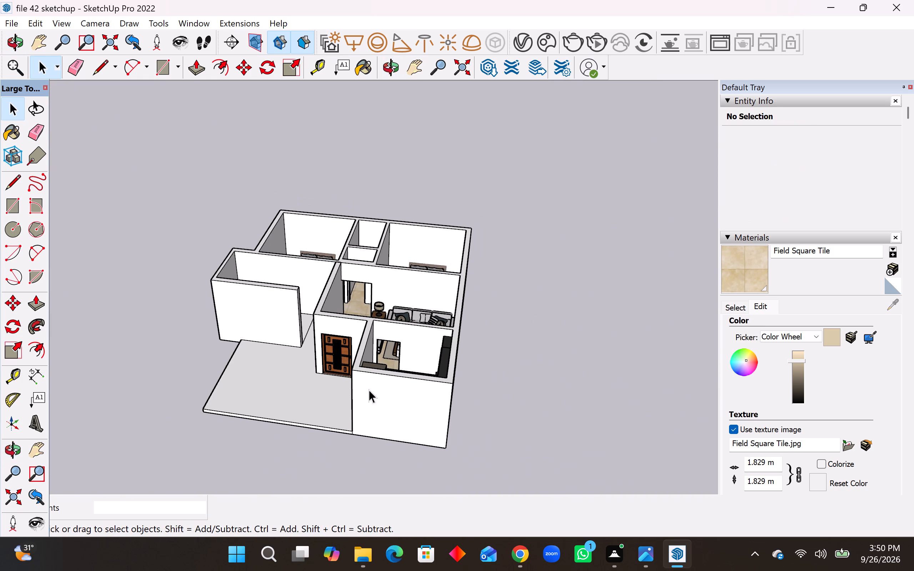
pyautogui.scroll(5, 397, 382)
pyautogui.scroll(-18, 423, 382)
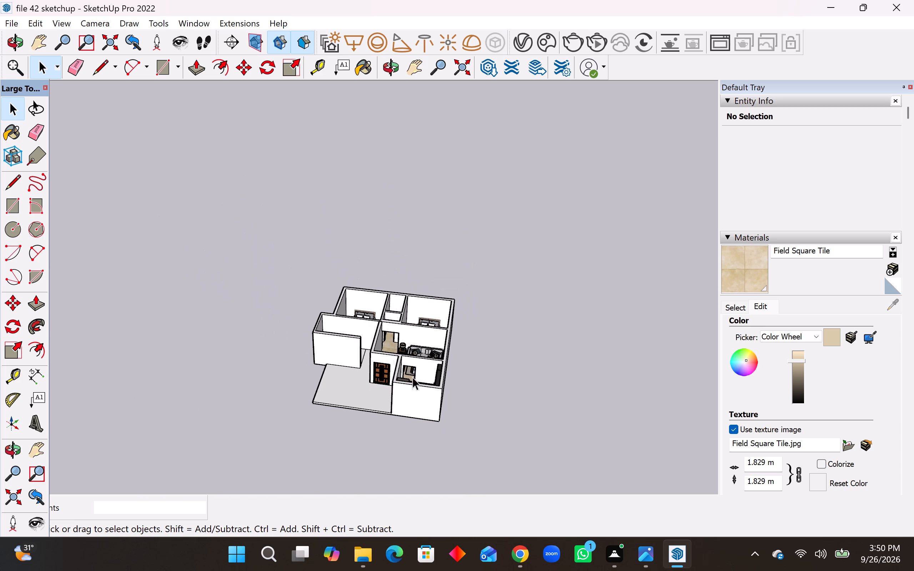
pyautogui.click(10, 22)
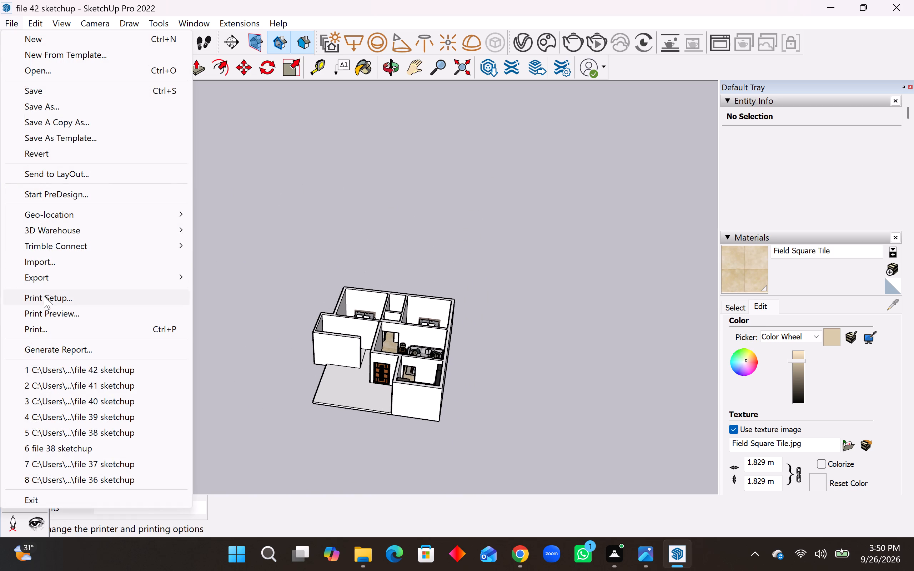
pyautogui.click(60, 261)
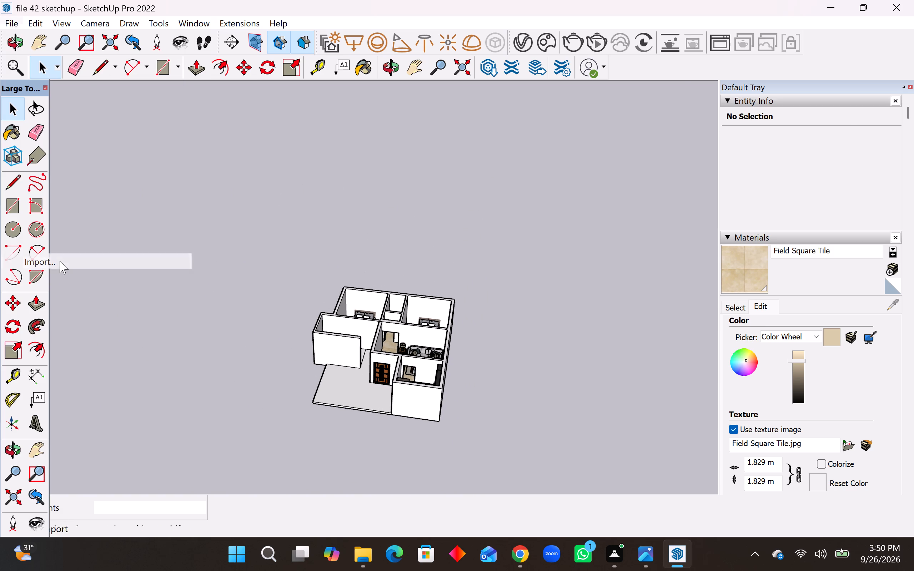
pyautogui.scroll(-20, 395, 284)
pyautogui.scroll(-5, 395, 284)
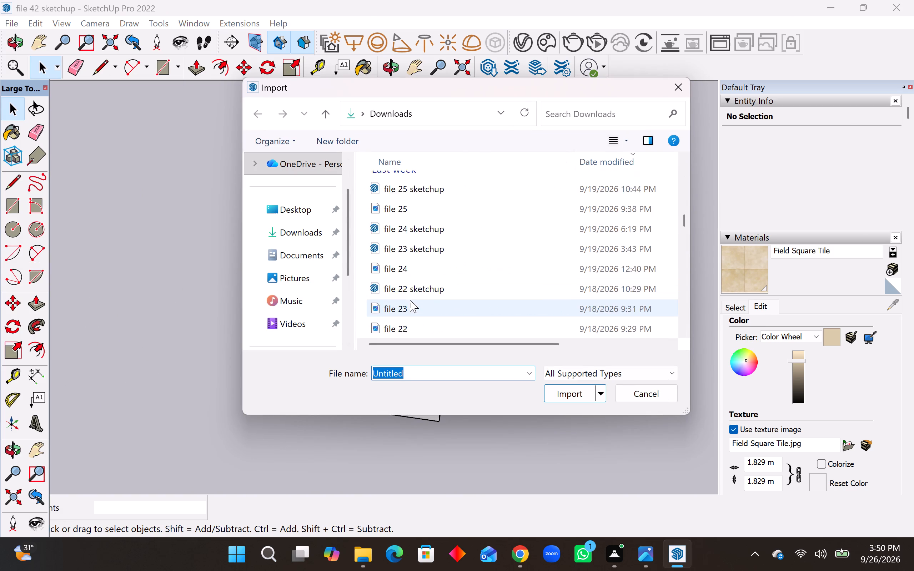
pyautogui.scroll(-18, 410, 300)
pyautogui.scroll(-9, 412, 302)
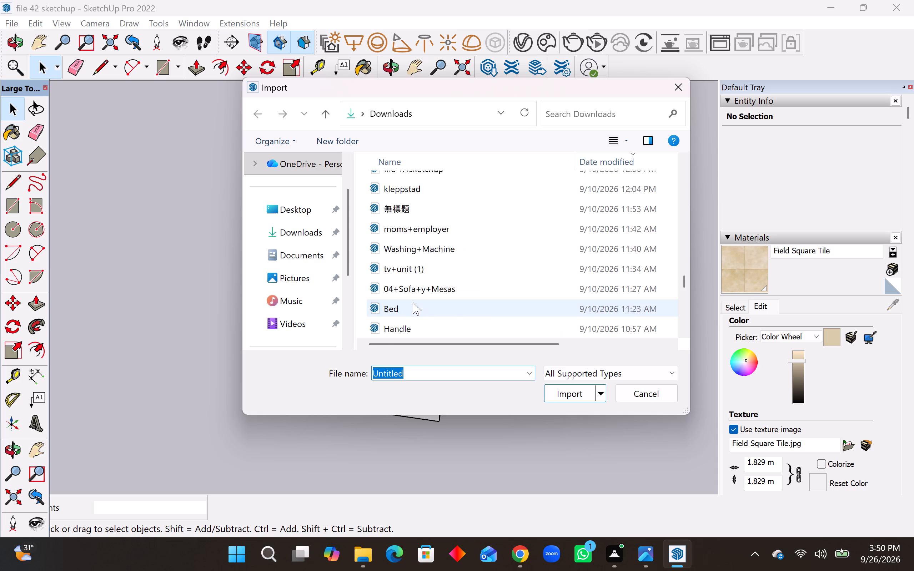
pyautogui.scroll(-12, 413, 302)
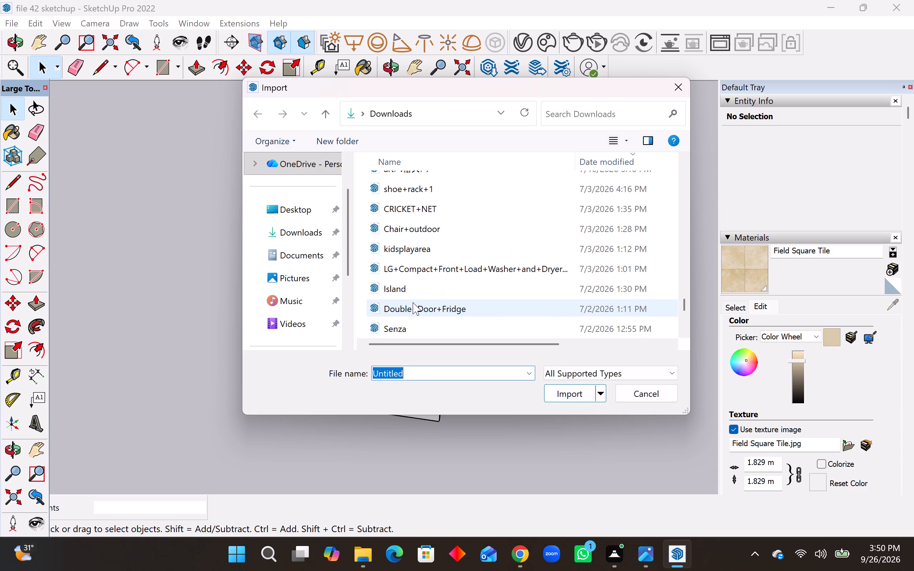
pyautogui.scroll(-1, 413, 302)
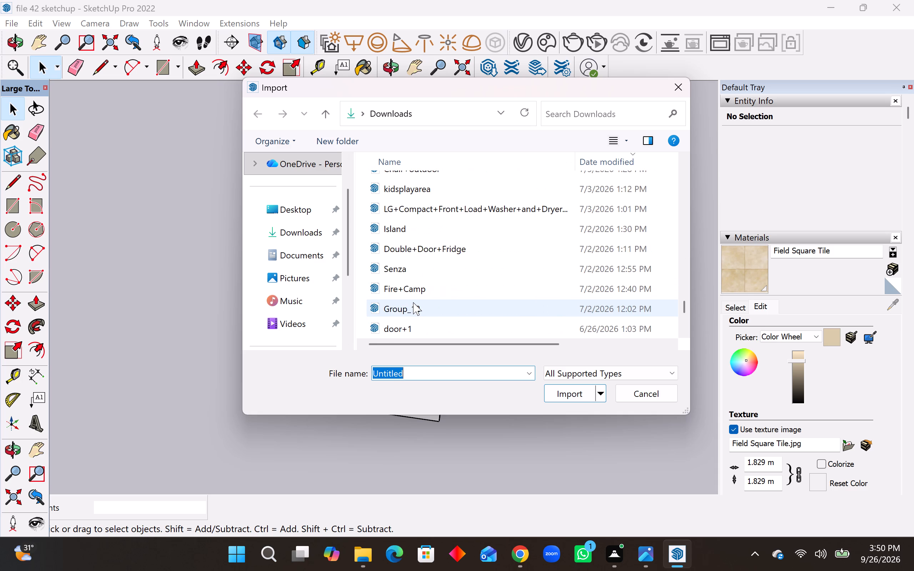
pyautogui.scroll(-6, 413, 302)
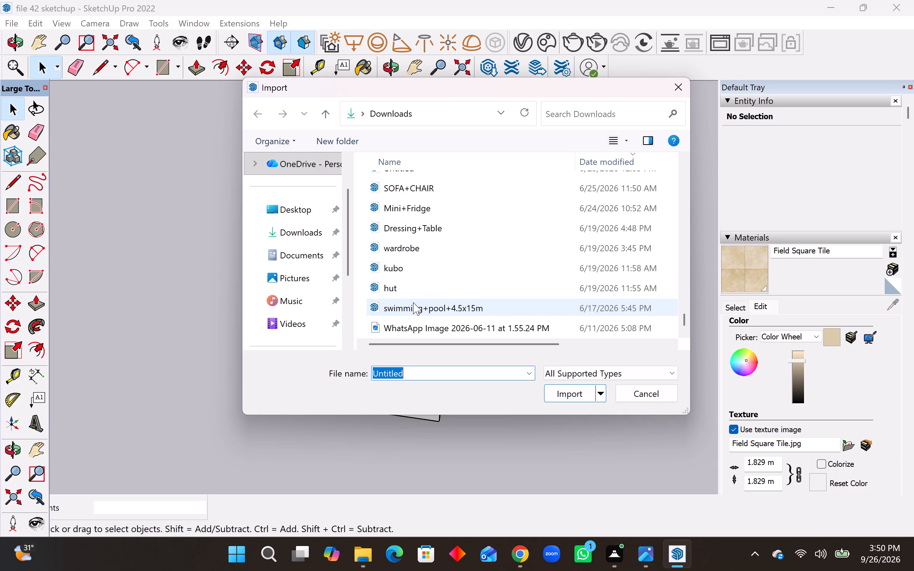
pyautogui.scroll(-7, 413, 302)
pyautogui.scroll(-4, 471, 300)
pyautogui.scroll(20, 468, 298)
pyautogui.scroll(14, 468, 298)
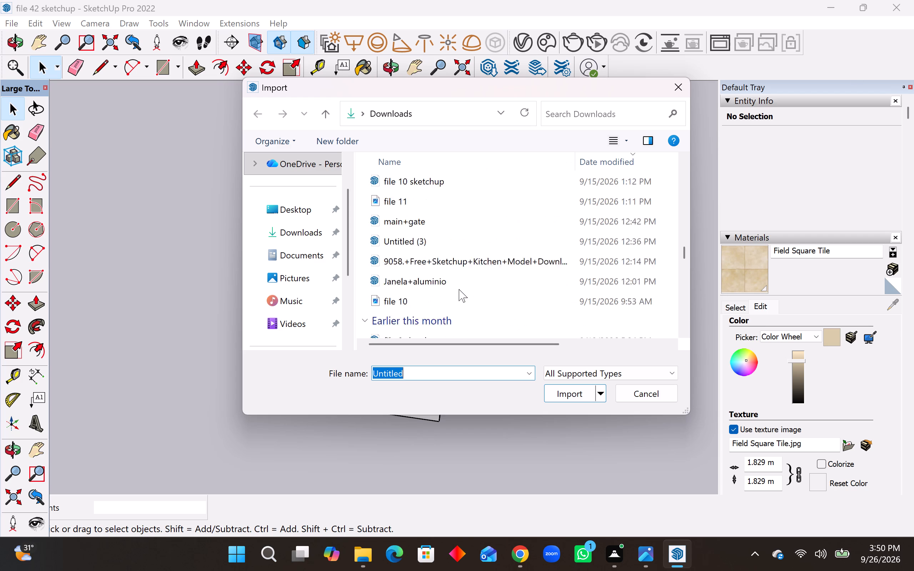
pyautogui.scroll(20, 459, 289)
pyautogui.scroll(10, 459, 289)
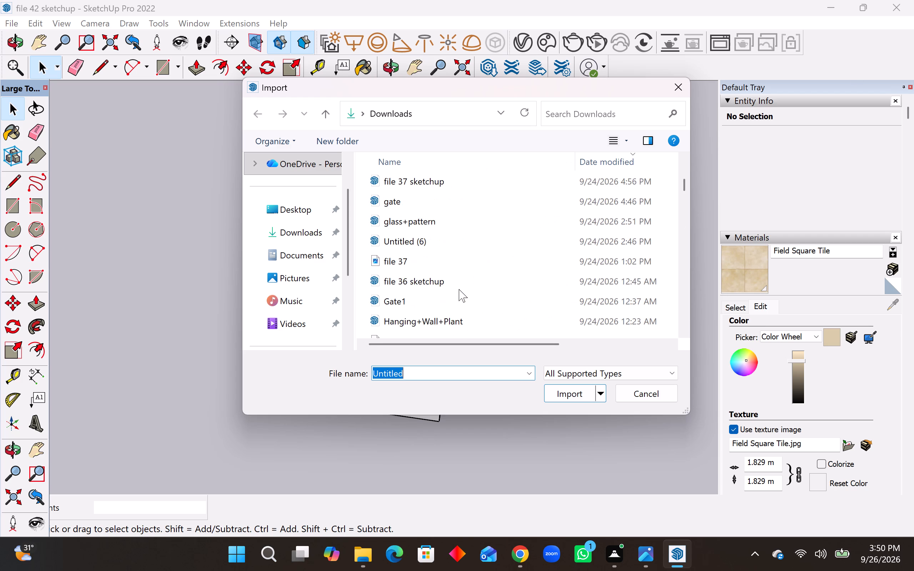
pyautogui.scroll(5, 459, 289)
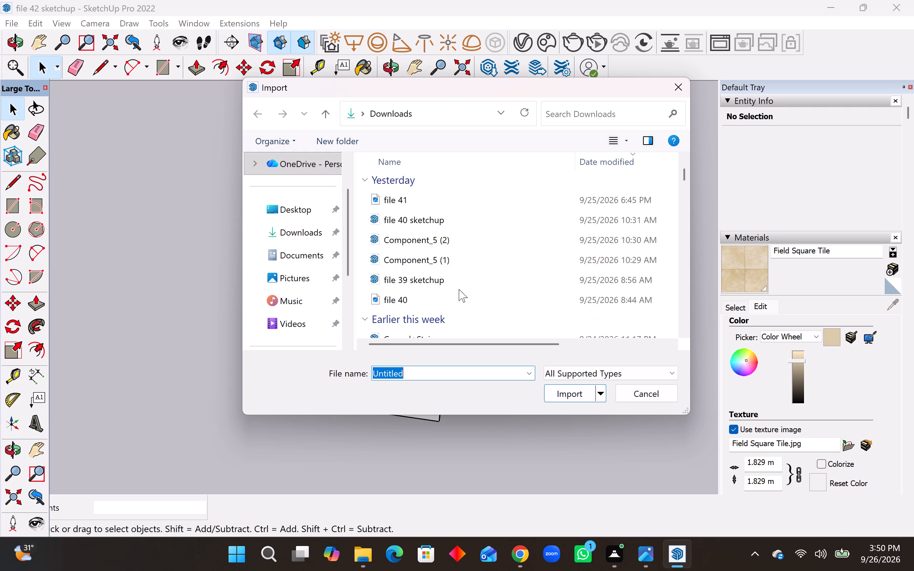
pyautogui.scroll(9, 459, 289)
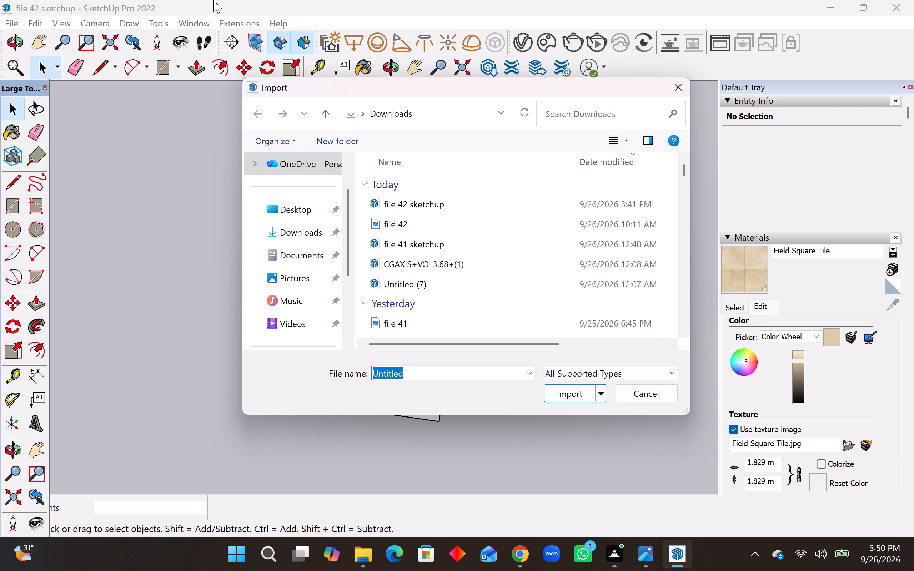
# Import the Janela+aluminio window model from Downloads and place it outside the house, beside the living room and kitchen side.
pyautogui.scroll(-2, 452, 236)
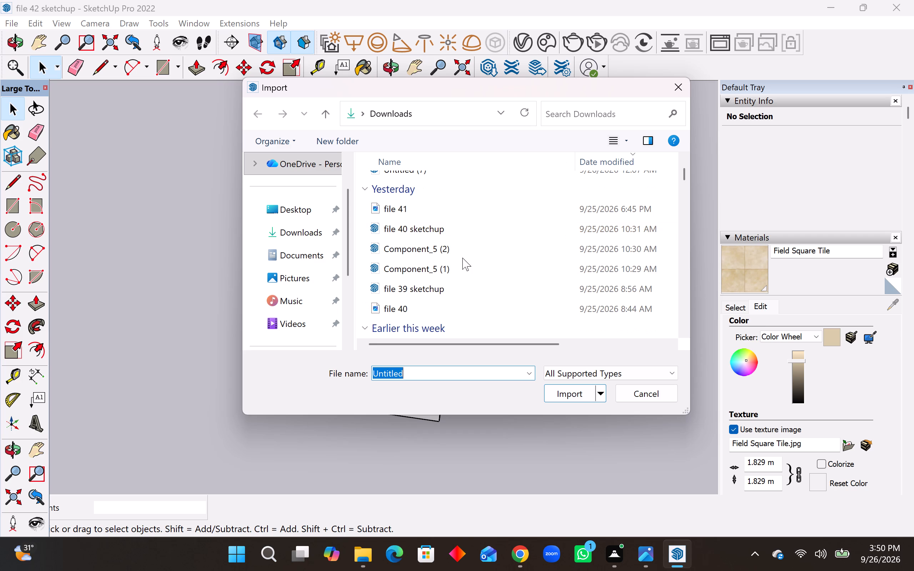
pyautogui.scroll(-2, 462, 285)
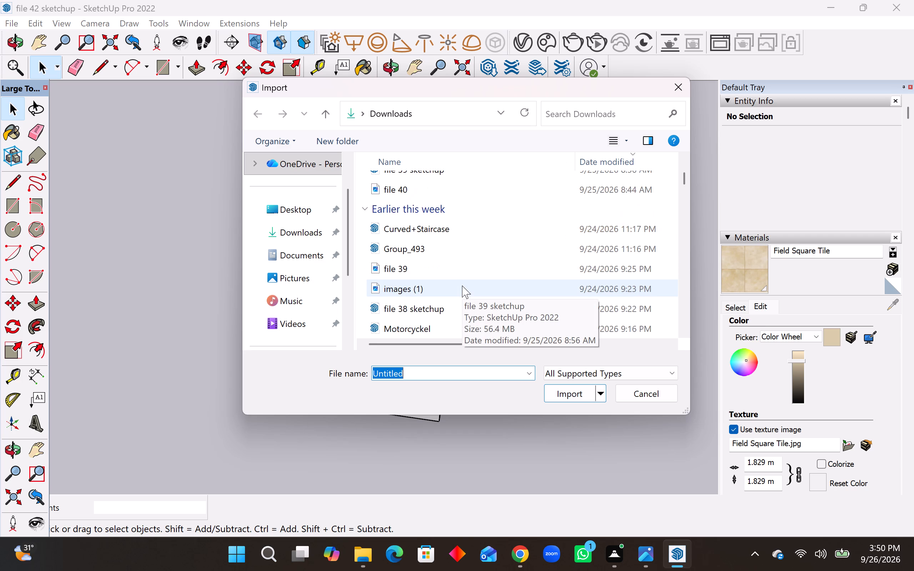
pyautogui.scroll(-1, 462, 281)
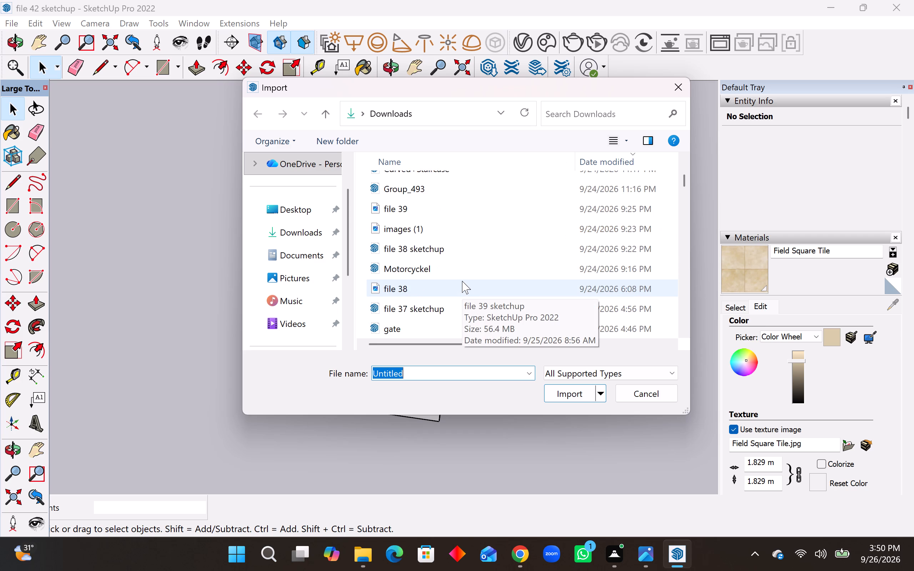
pyautogui.scroll(-11, 462, 281)
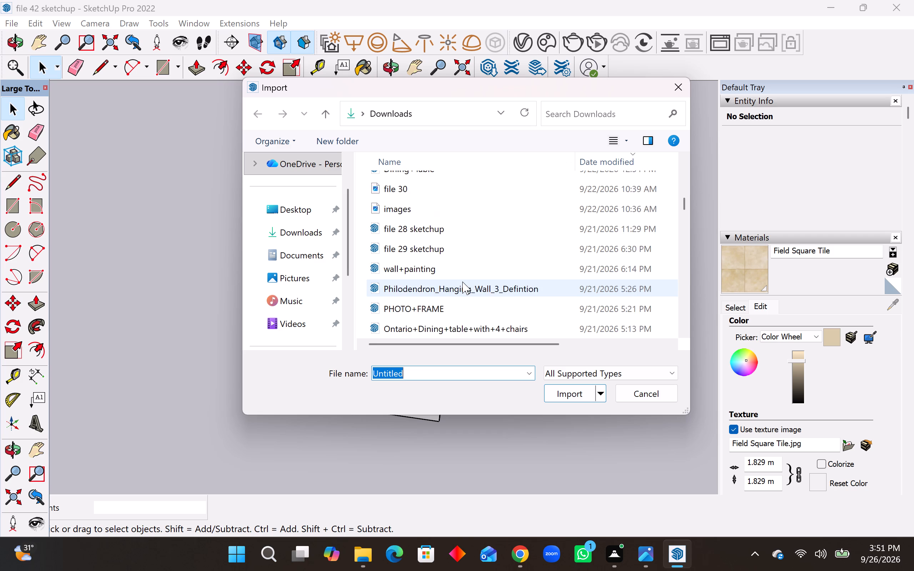
pyautogui.scroll(-7, 462, 282)
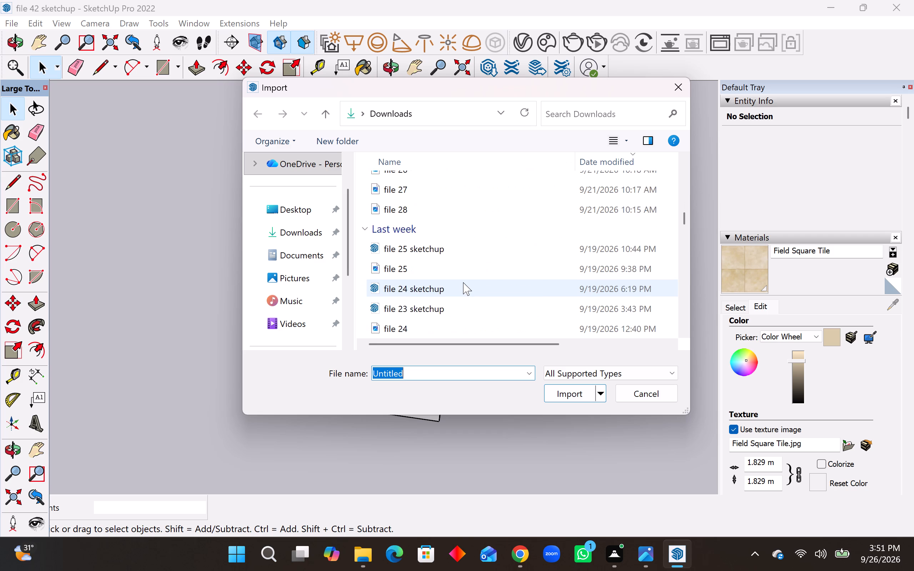
pyautogui.scroll(-6, 463, 282)
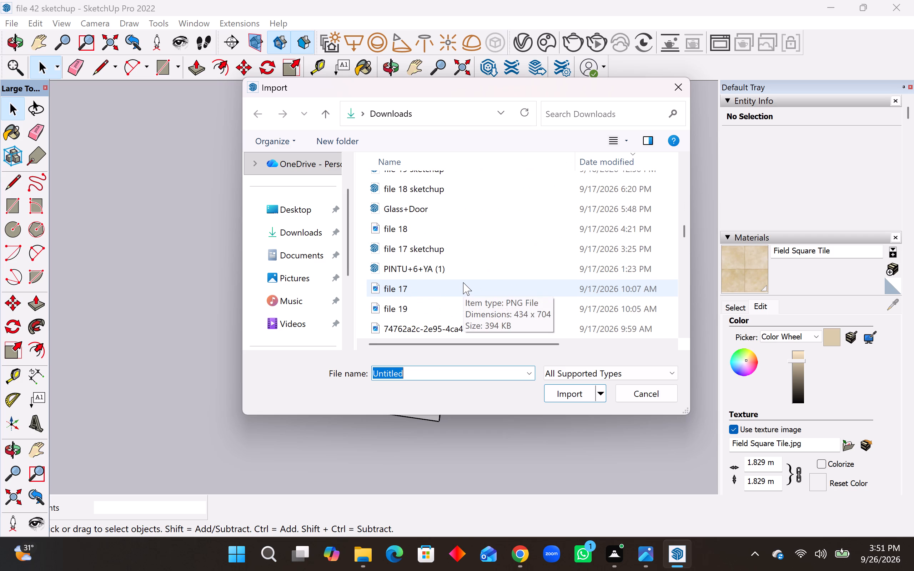
pyautogui.scroll(-4, 463, 282)
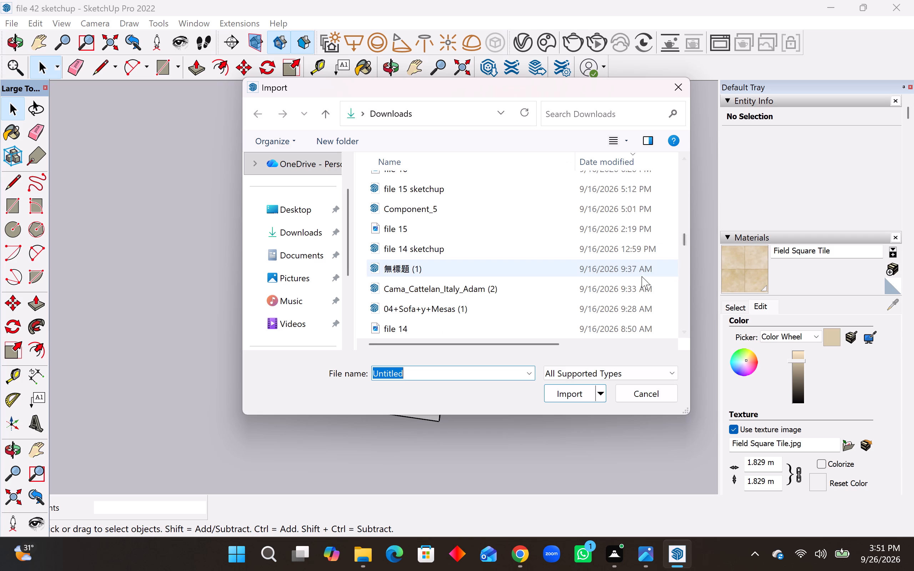
pyautogui.scroll(-3, 589, 282)
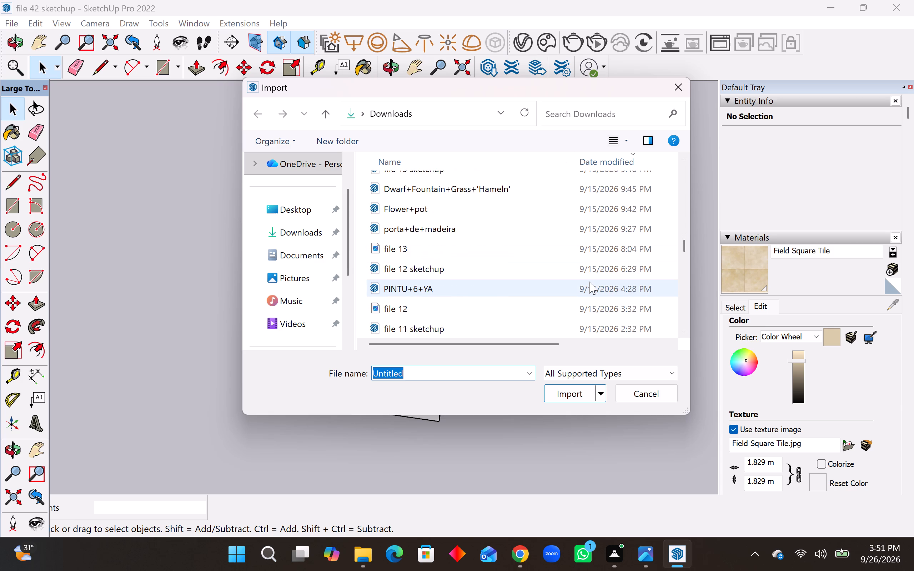
pyautogui.scroll(-3, 589, 282)
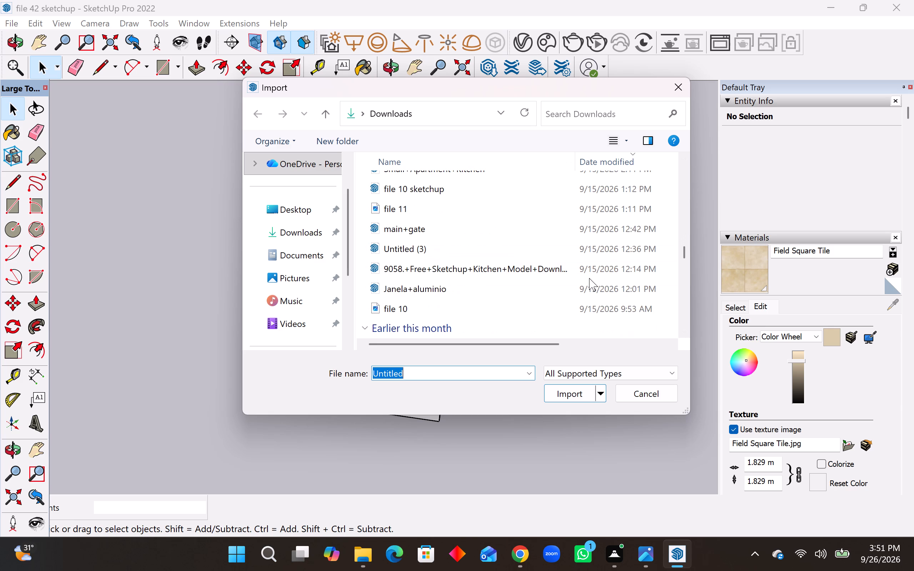
pyautogui.click(437, 288)
pyautogui.click(563, 393)
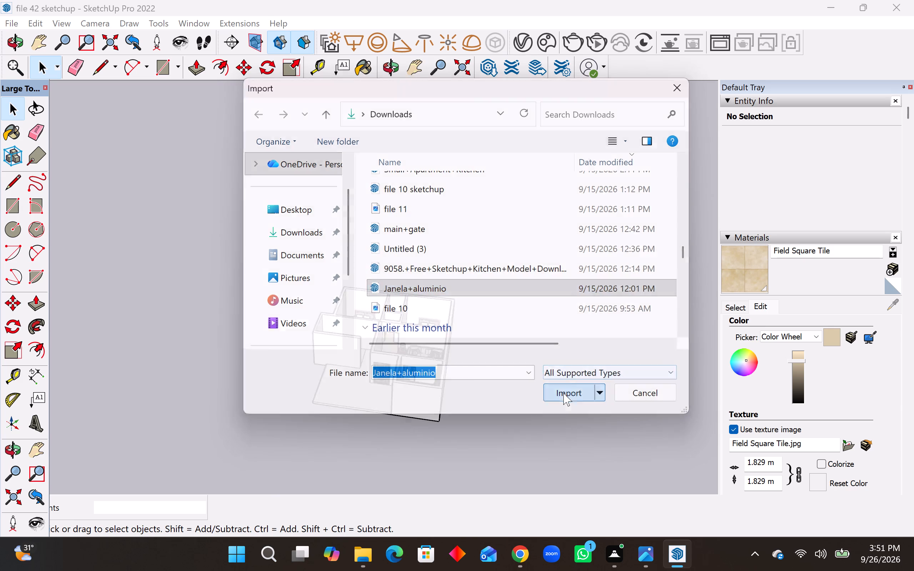
pyautogui.click(532, 350)
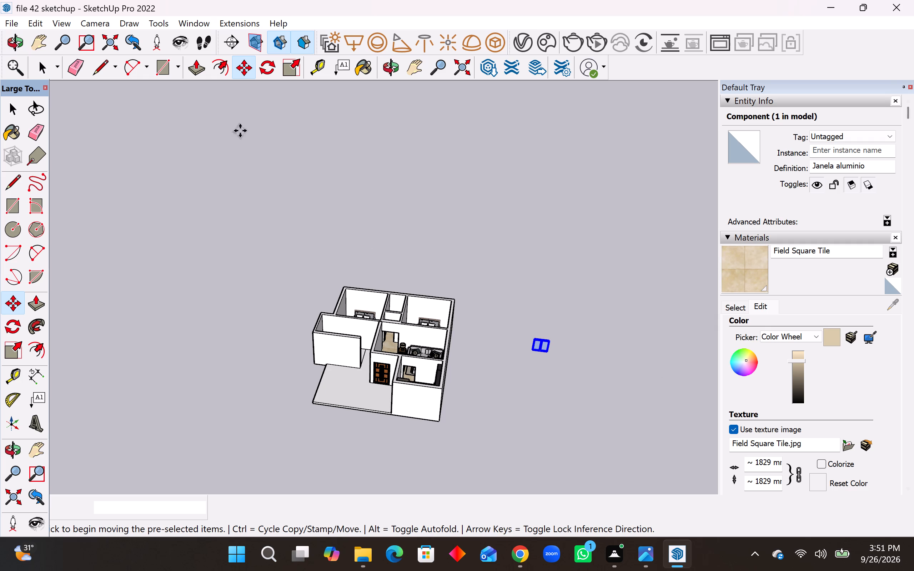
# Import the maindoor model from Downloads and place it outside the house, between the house and the aluminium window.
pyautogui.click(6, 21)
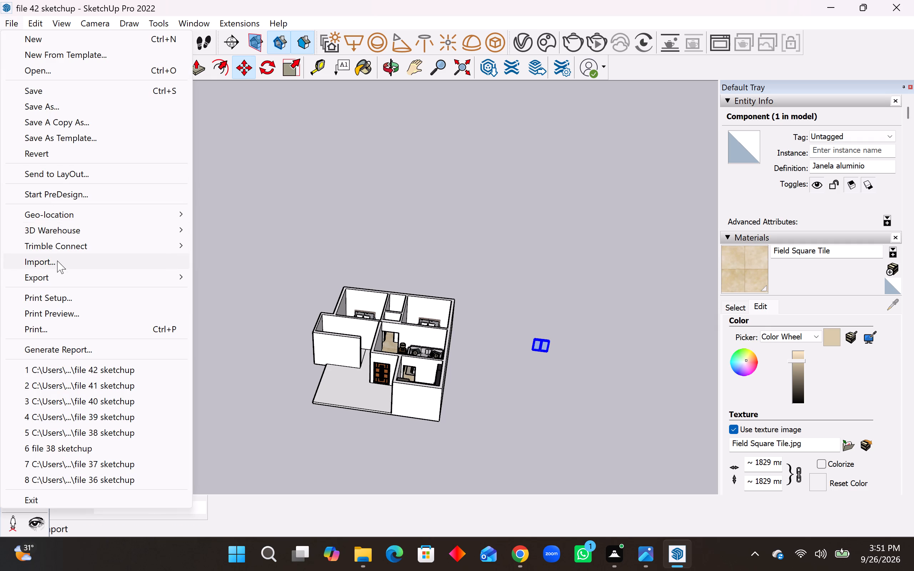
pyautogui.click(58, 265)
pyautogui.scroll(-7, 584, 274)
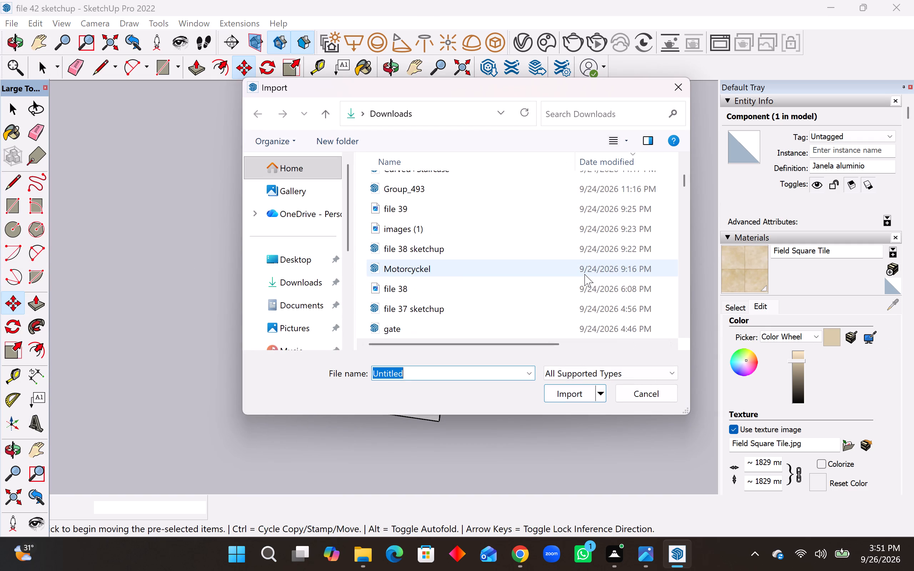
pyautogui.scroll(-14, 584, 274)
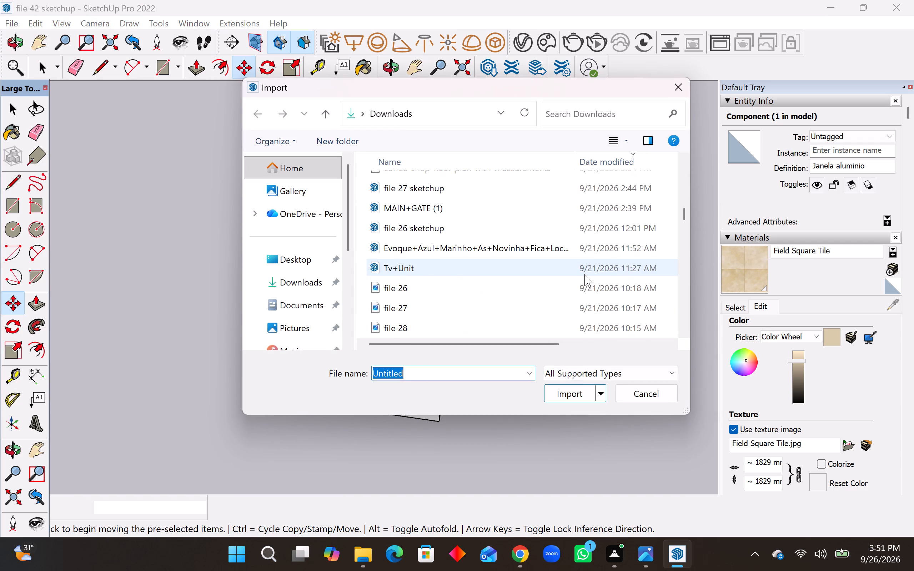
pyautogui.scroll(-12, 584, 274)
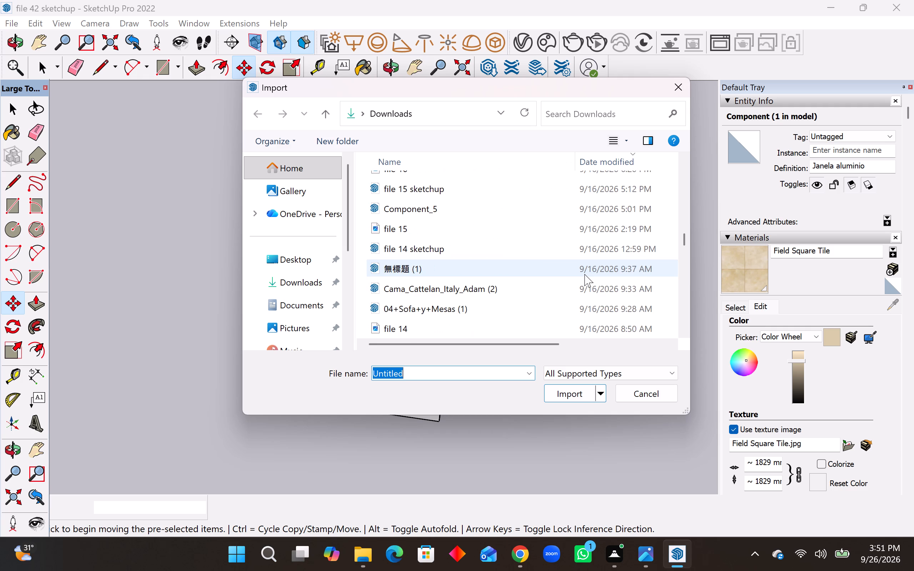
pyautogui.scroll(-8, 584, 274)
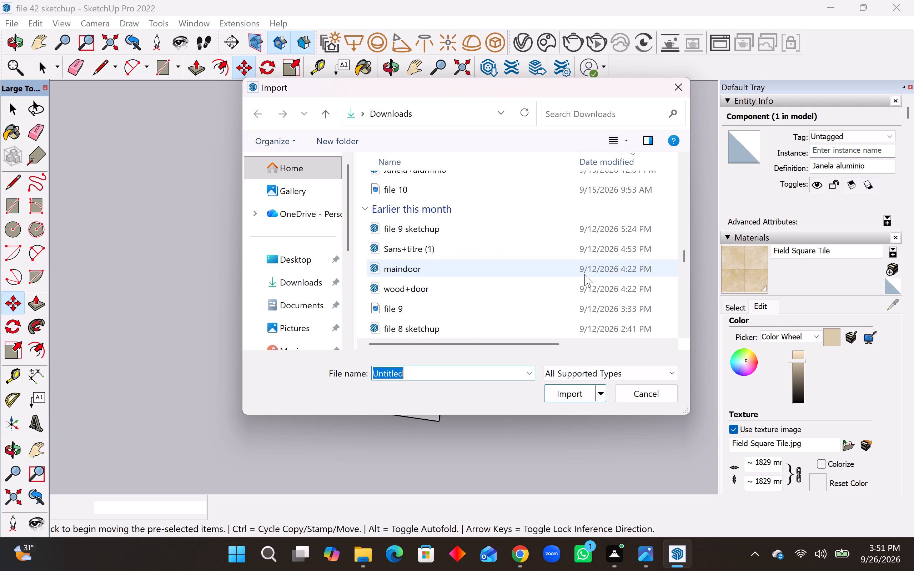
pyautogui.click(584, 274)
pyautogui.click(572, 397)
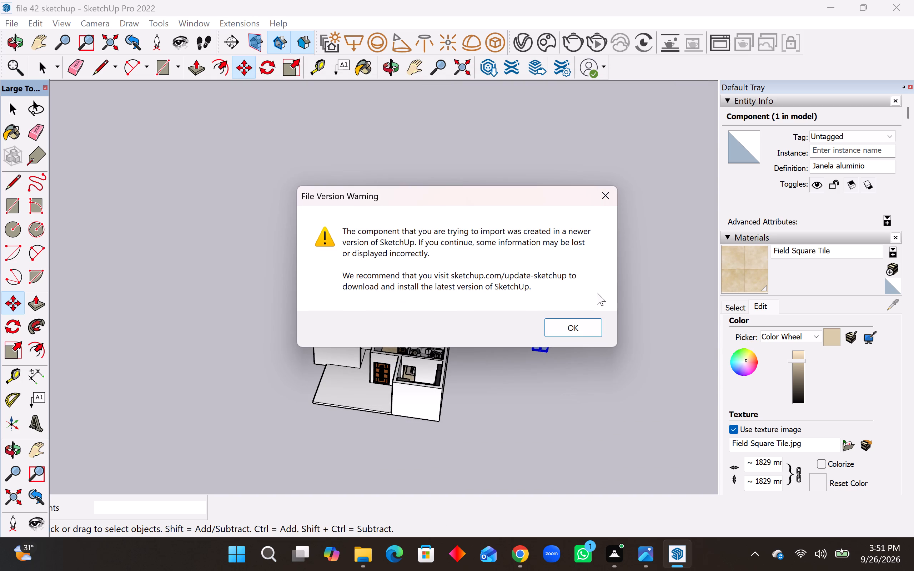
pyautogui.click(602, 195)
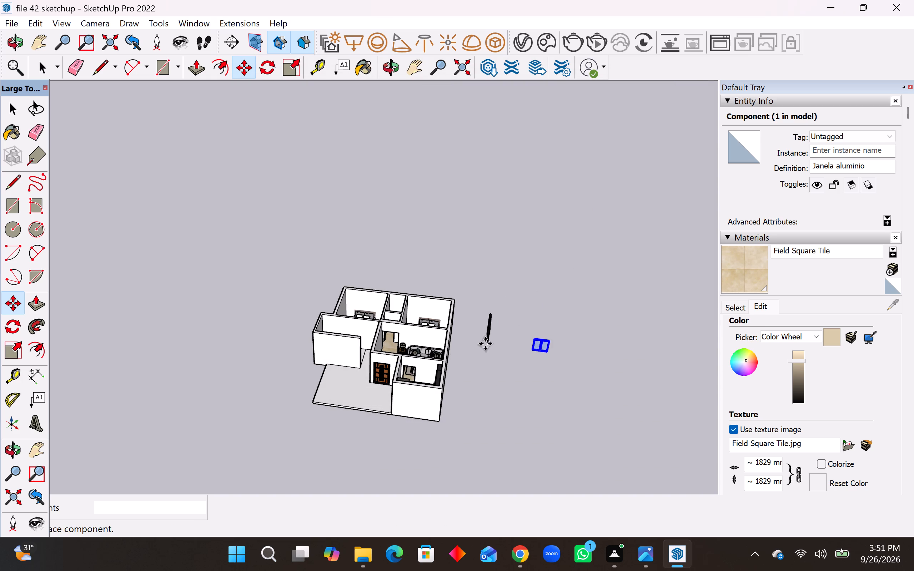
pyautogui.click(493, 339)
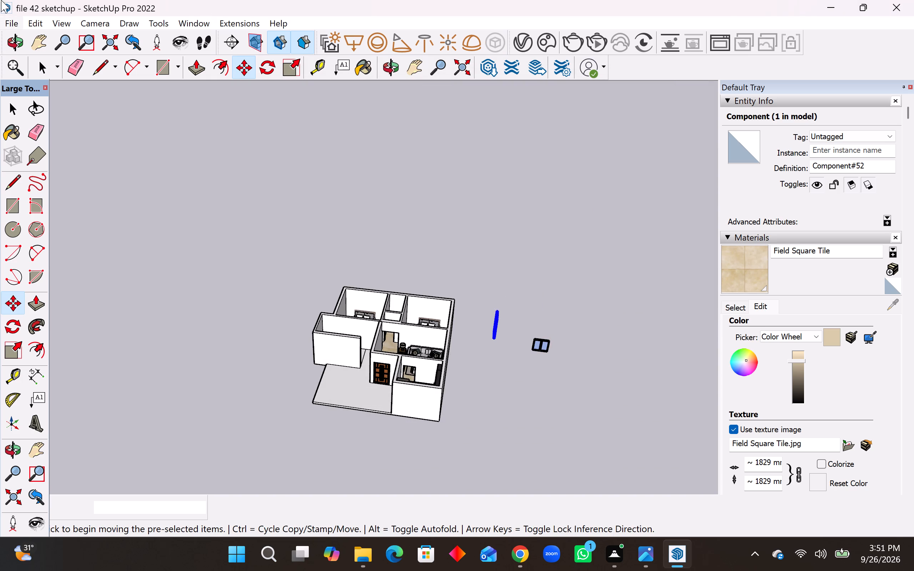
# Import the wood+door model from Downloads, place it outside the house in front of the maindoor model, and clear the selection.
pyautogui.click(5, 23)
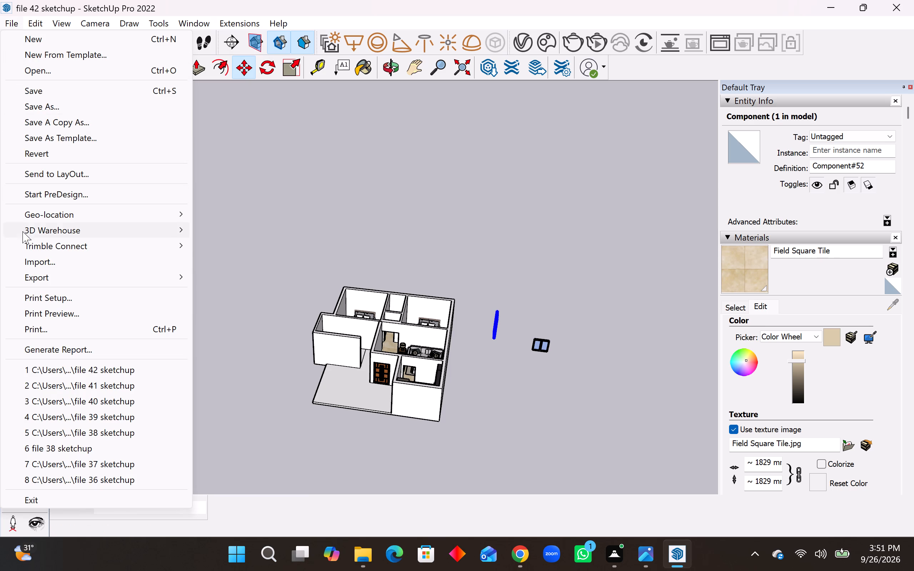
pyautogui.click(29, 267)
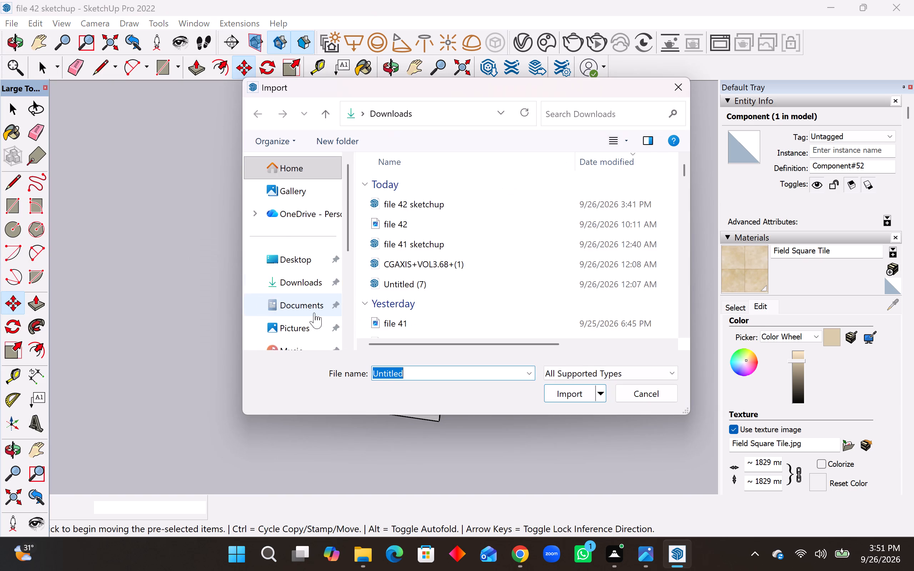
pyautogui.scroll(-15, 323, 317)
pyautogui.scroll(-5, 396, 308)
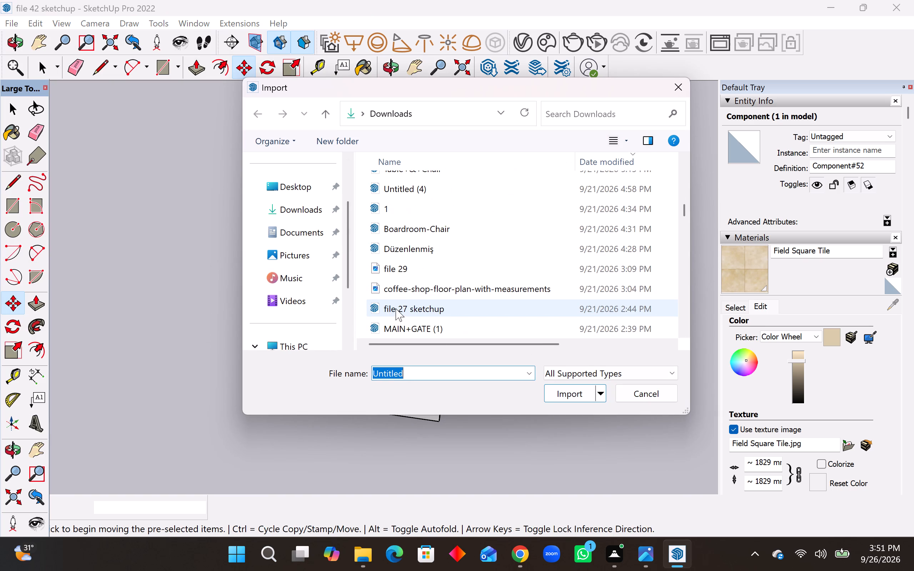
pyautogui.scroll(-8, 396, 308)
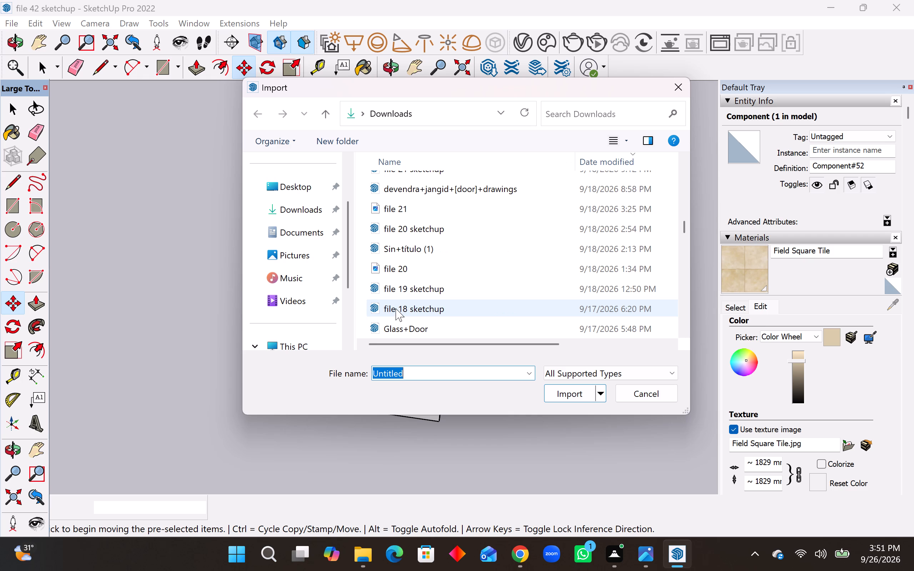
pyautogui.scroll(-5, 396, 308)
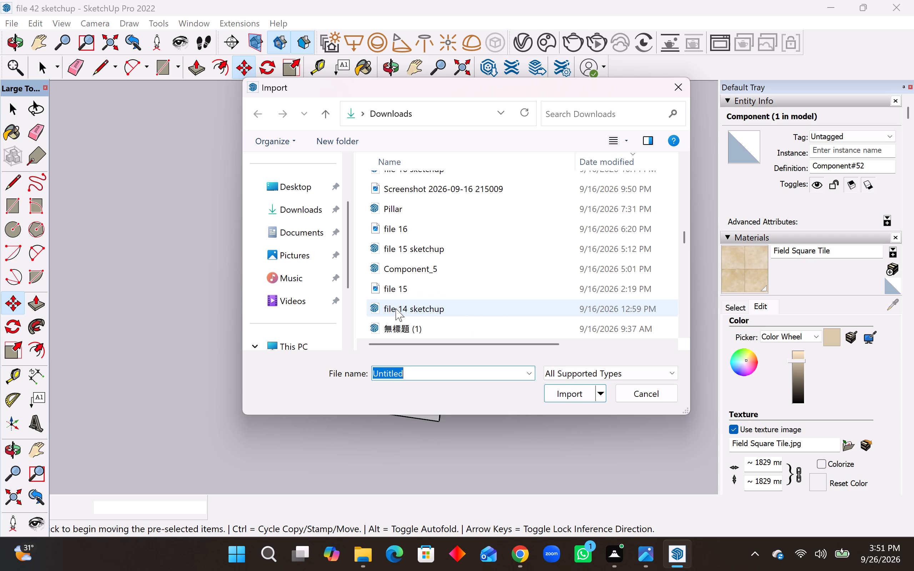
pyautogui.scroll(-4, 396, 308)
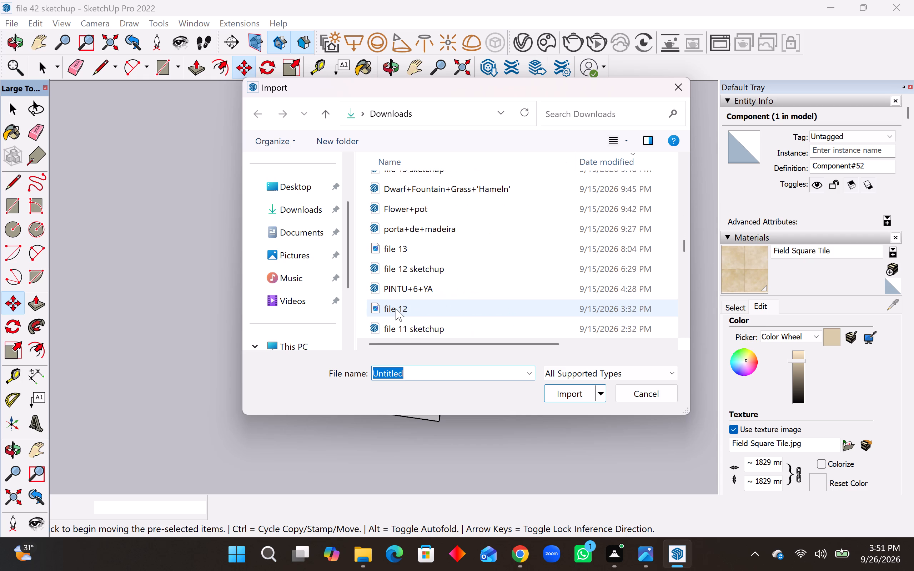
pyautogui.scroll(-5, 396, 308)
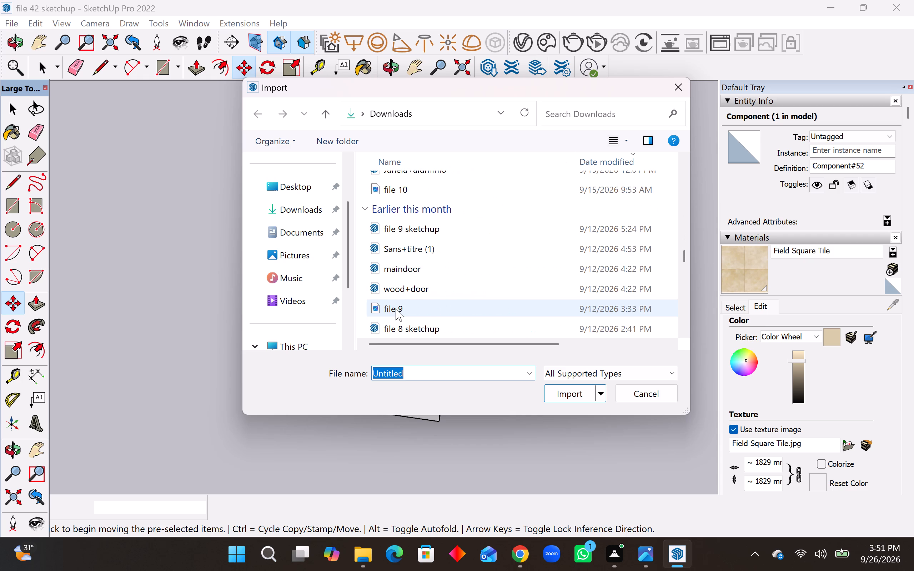
pyautogui.click(405, 292)
pyautogui.click(570, 393)
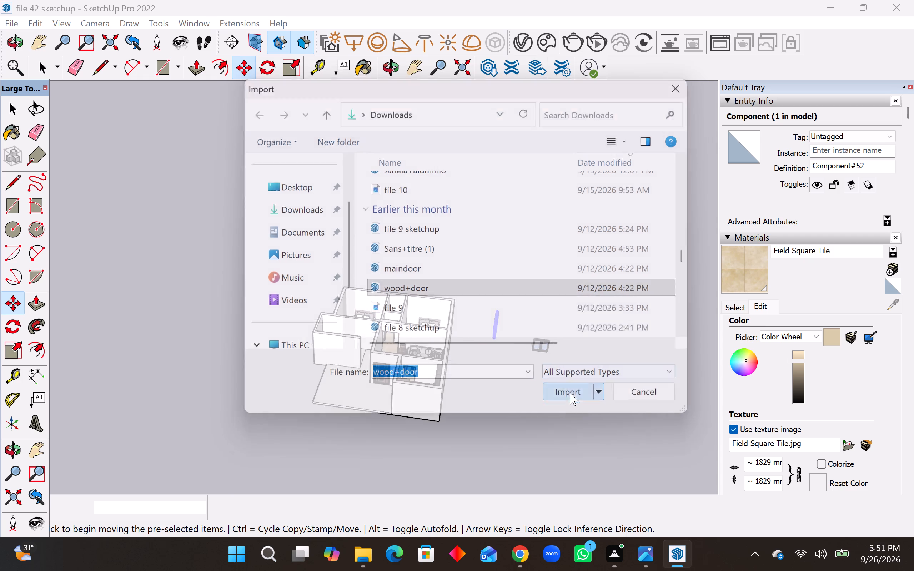
pyautogui.click(496, 377)
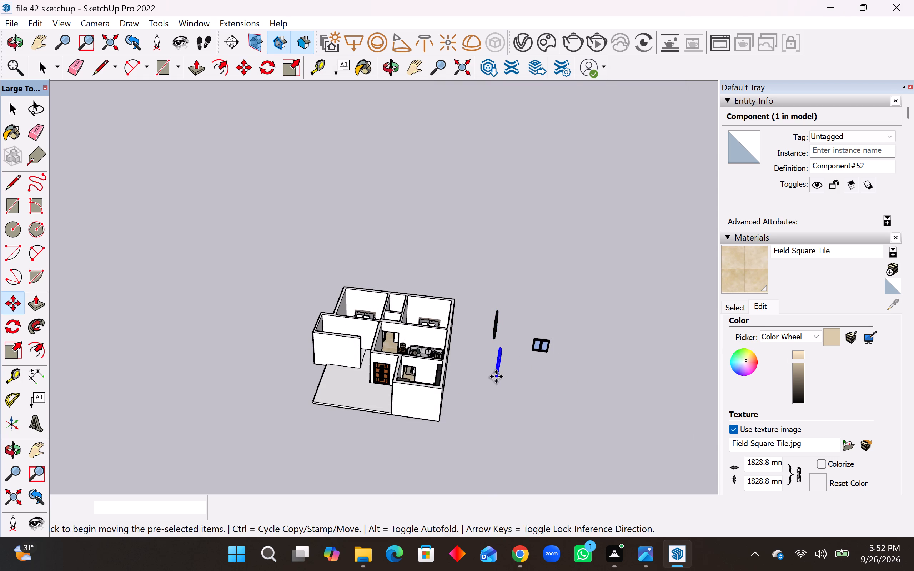
pyautogui.scroll(13, 453, 374)
pyautogui.scroll(-5, 435, 369)
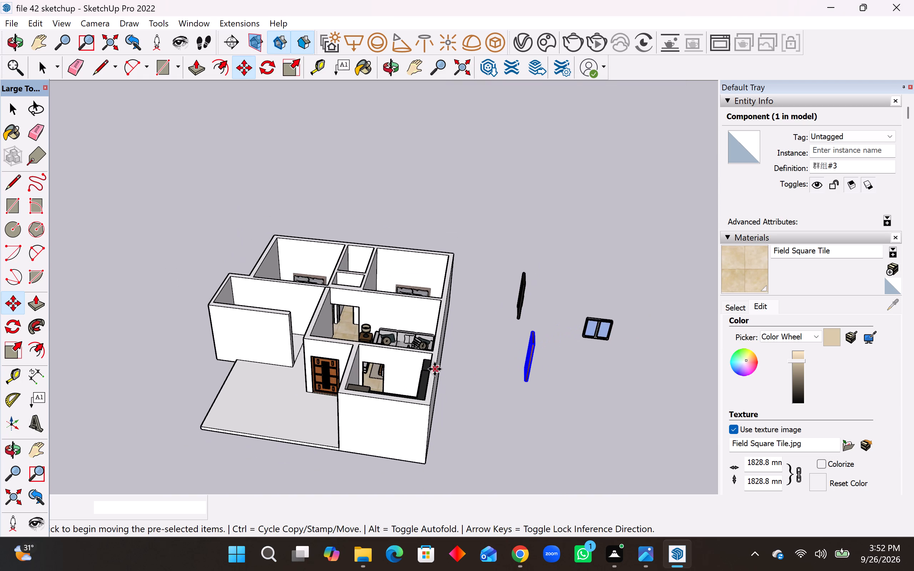
pyautogui.press('space')
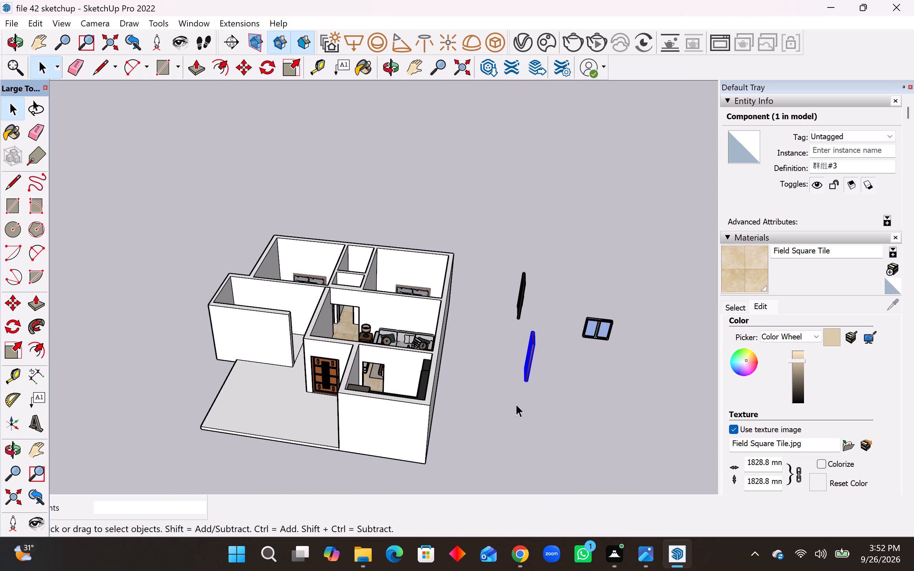
pyautogui.click(516, 404)
# Scale the wood door down to about 0.75 of its width and about 0.69 of its height.
pyautogui.moveTo(556, 393); pyautogui.dragTo(588, 482, button='middle')
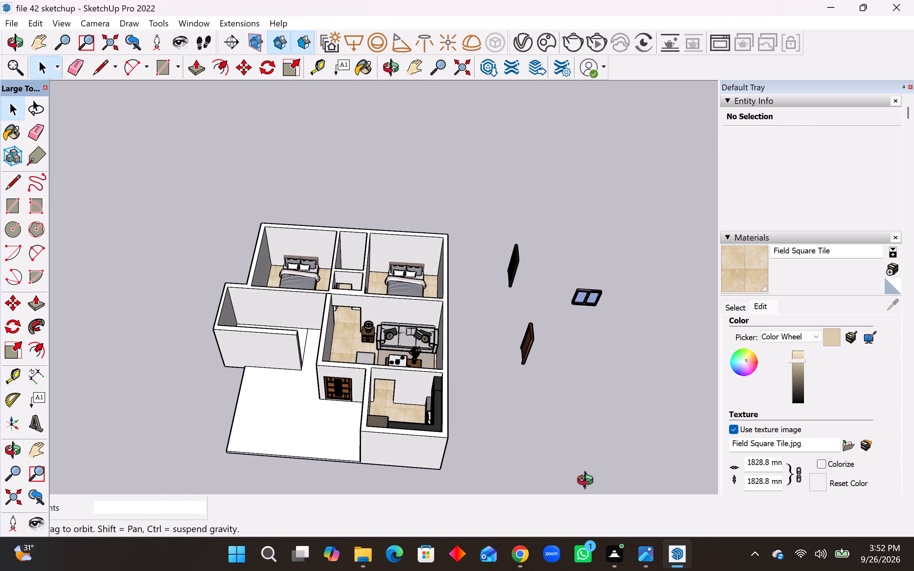
pyautogui.moveTo(588, 482); pyautogui.dragTo(593, 499, button='middle')
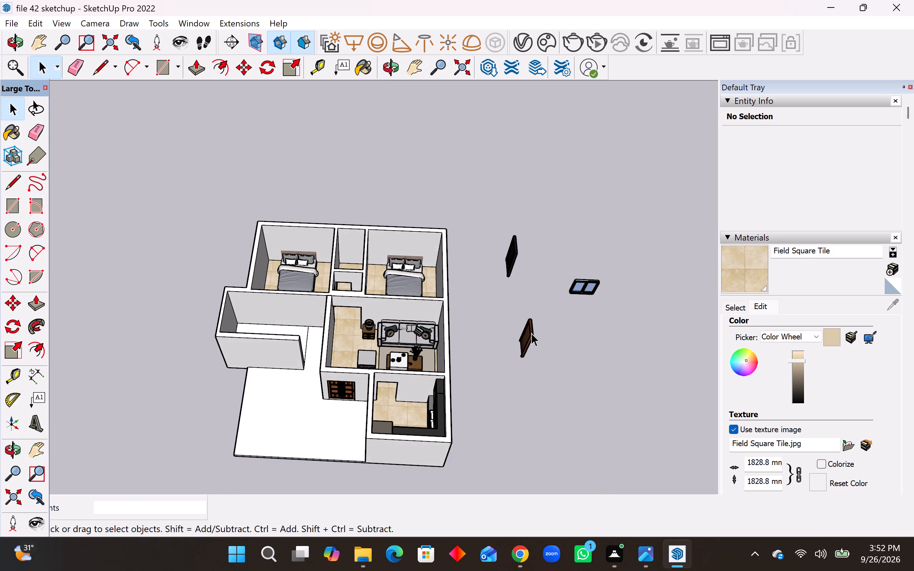
pyautogui.scroll(3, 531, 333)
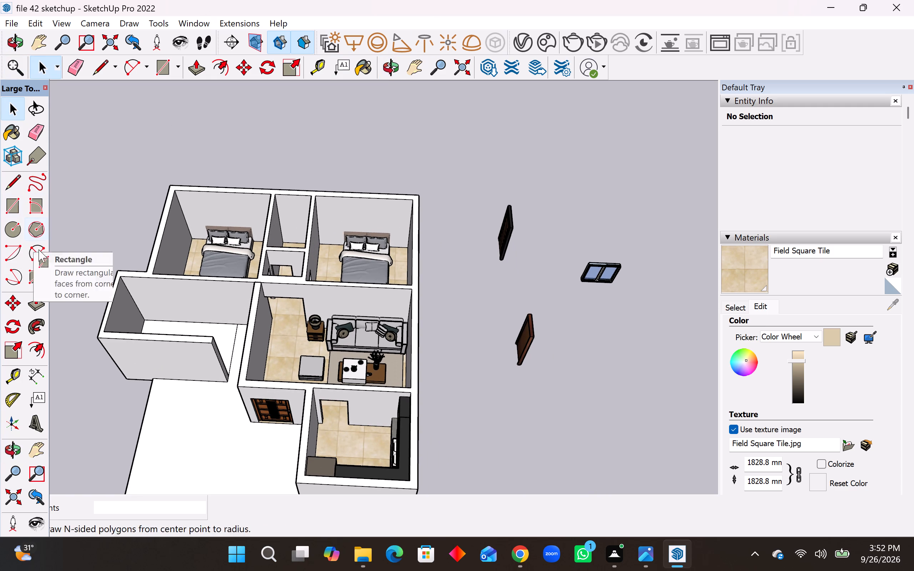
pyautogui.click(14, 361)
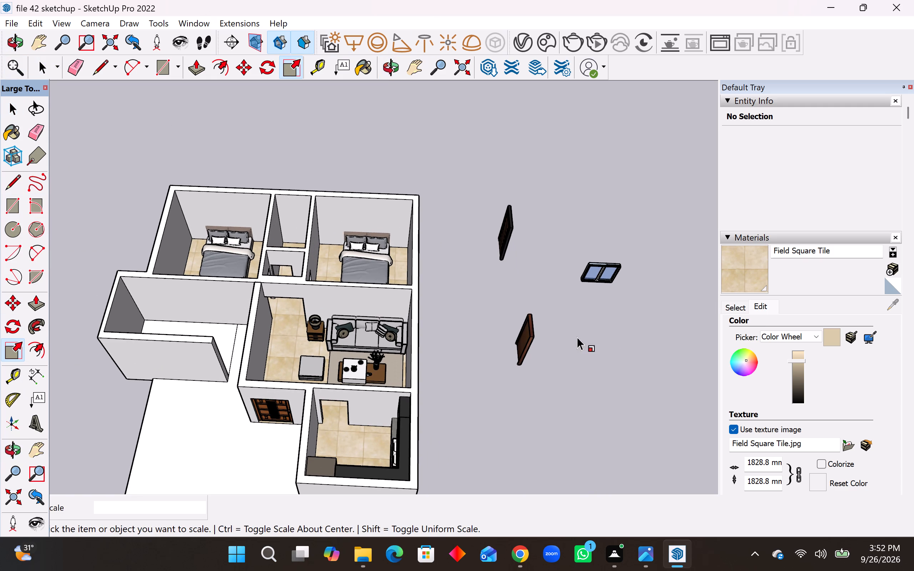
pyautogui.click(530, 349)
pyautogui.moveTo(552, 346); pyautogui.dragTo(529, 331, button='middle')
pyautogui.scroll(11, 519, 352)
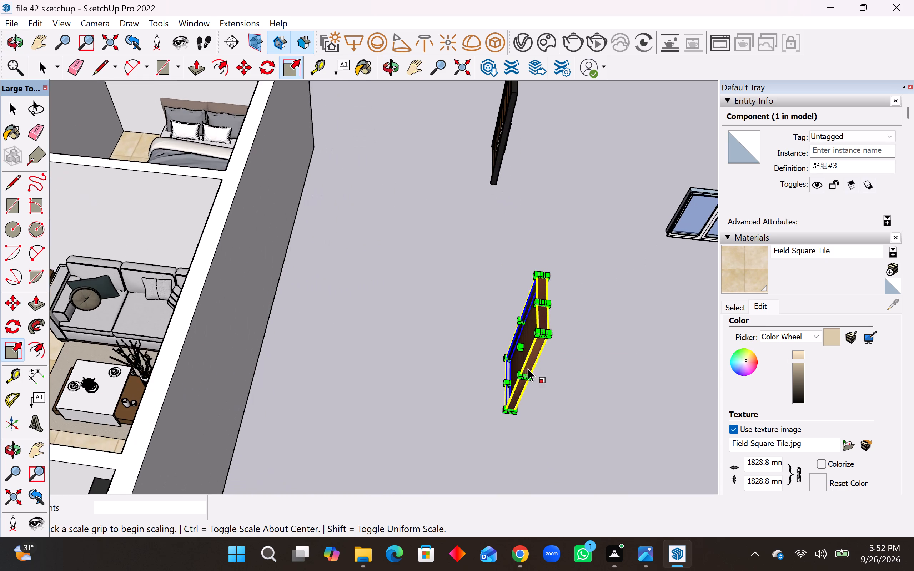
pyautogui.click(526, 377)
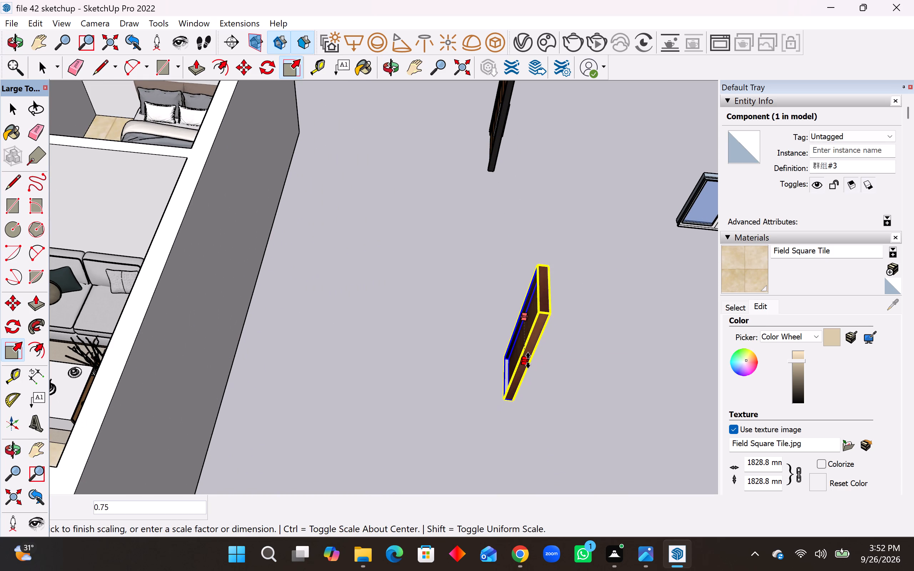
pyautogui.click(528, 360)
pyautogui.click(547, 286)
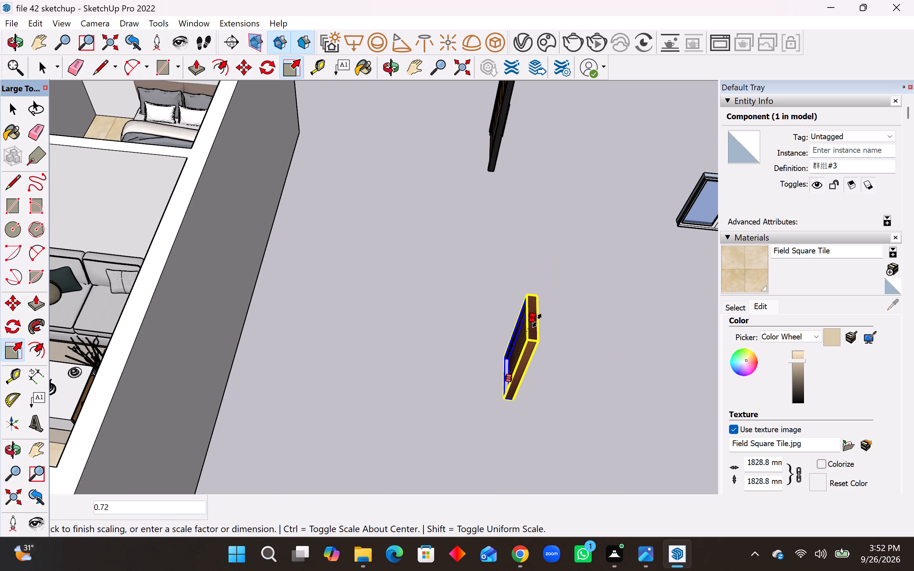
pyautogui.click(536, 322)
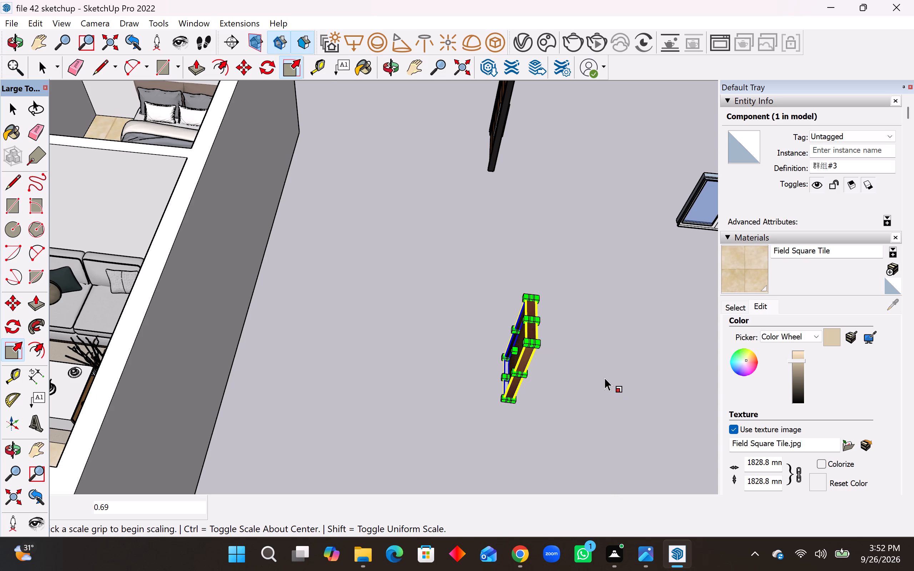
# Rotate the wood door 90 degrees about the vertical axis so it faces the front of the house.
pyautogui.scroll(-10, 540, 406)
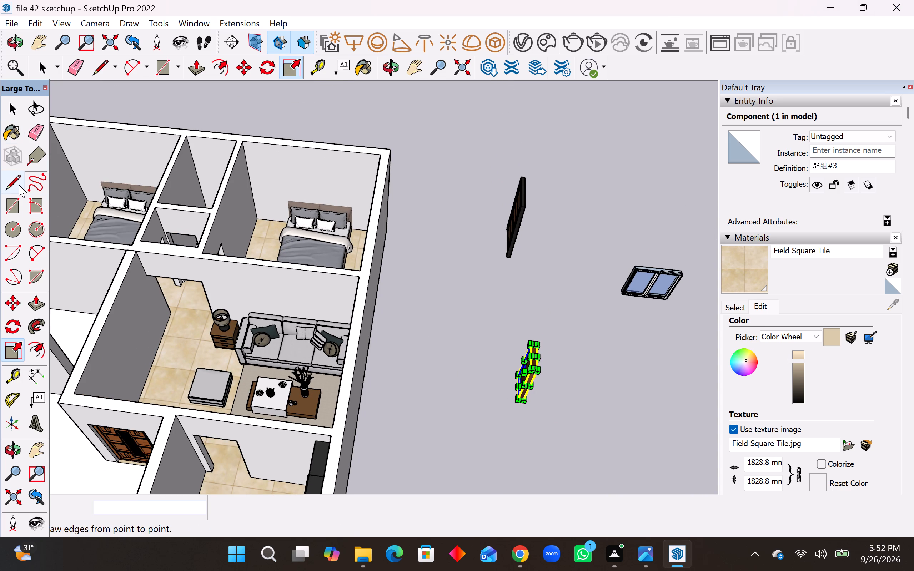
pyautogui.click(12, 319)
pyautogui.click(507, 438)
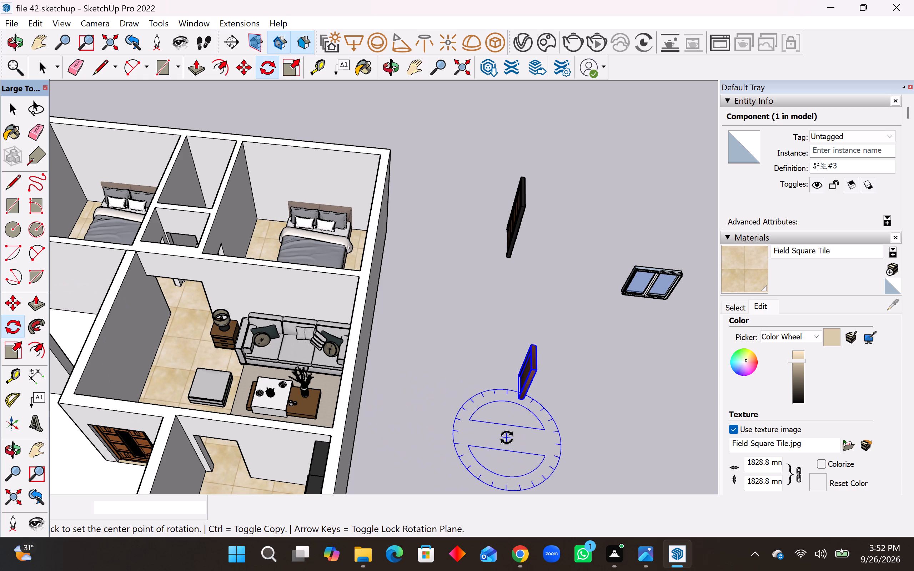
pyautogui.click(613, 446)
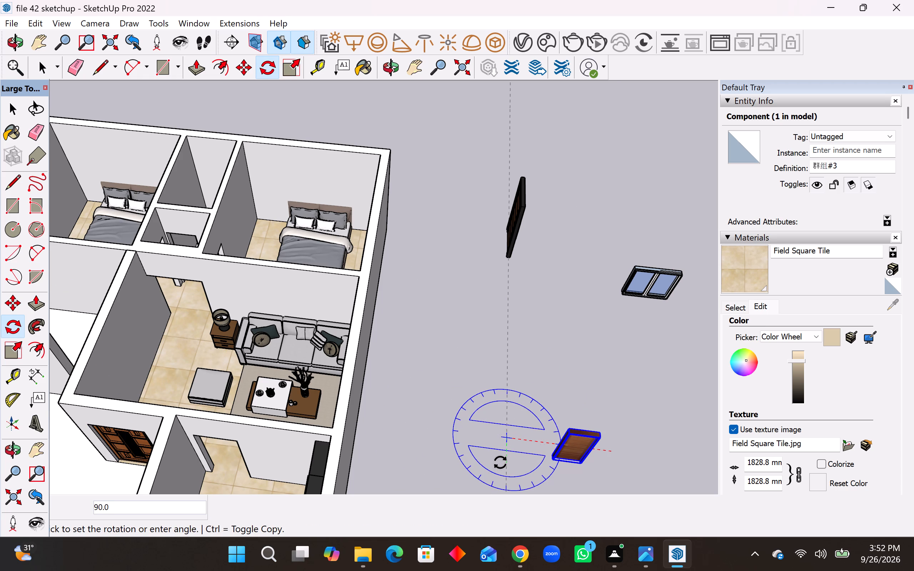
pyautogui.click(500, 463)
# Move the wood door by its bottom corner into the doorway between the small hallway and the small room behind it.
pyautogui.scroll(4, 619, 497)
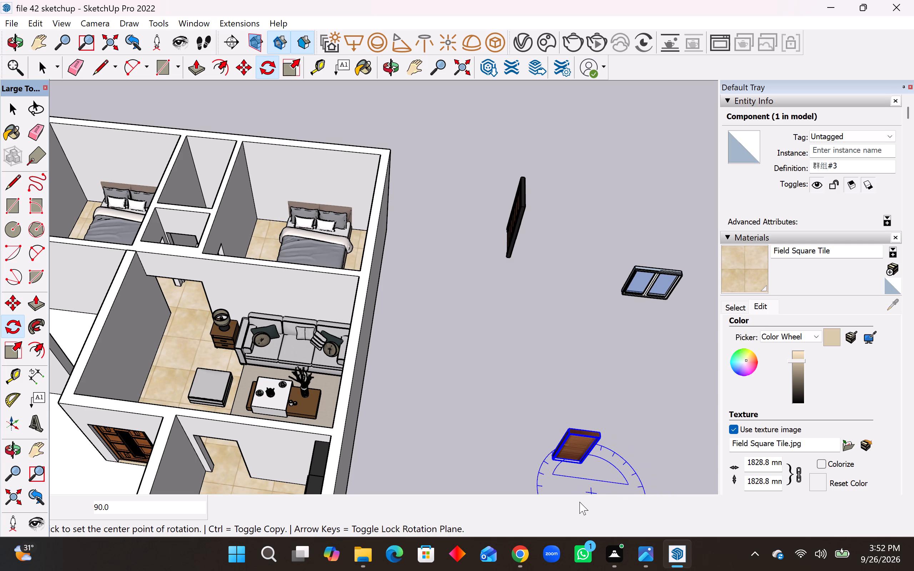
pyautogui.press('m')
pyautogui.scroll(7, 576, 486)
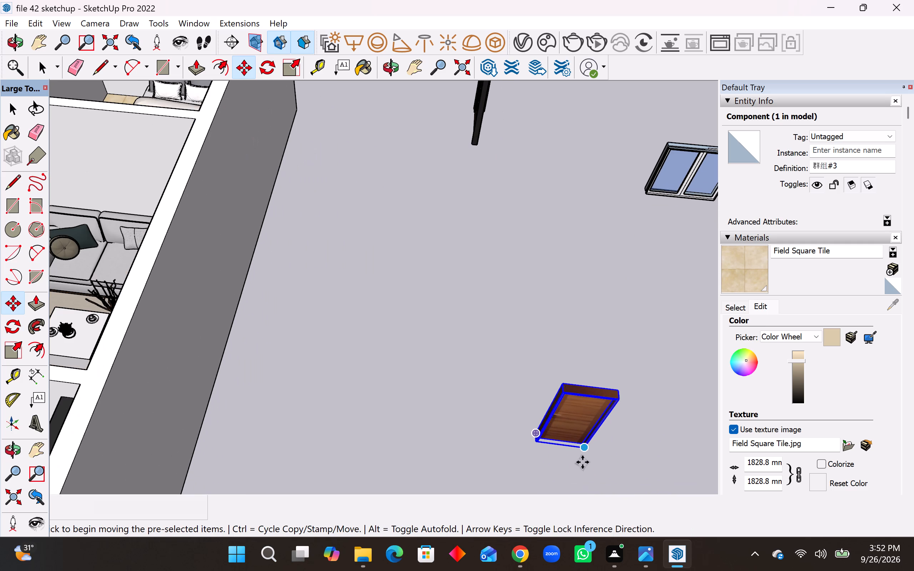
pyautogui.click(589, 454)
pyautogui.scroll(-8, 592, 468)
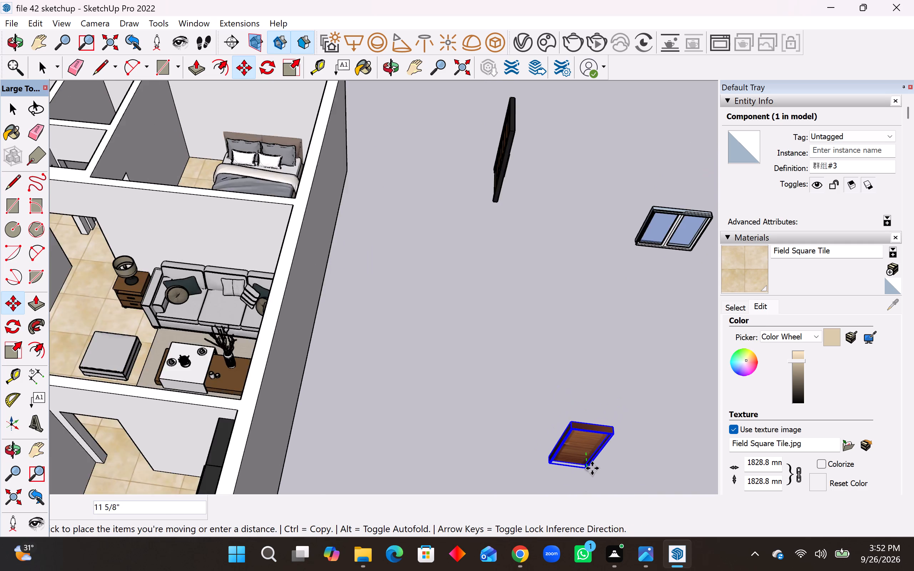
pyautogui.scroll(-10, 592, 468)
pyautogui.moveTo(191, 280); pyautogui.dragTo(233, 337, button='middle')
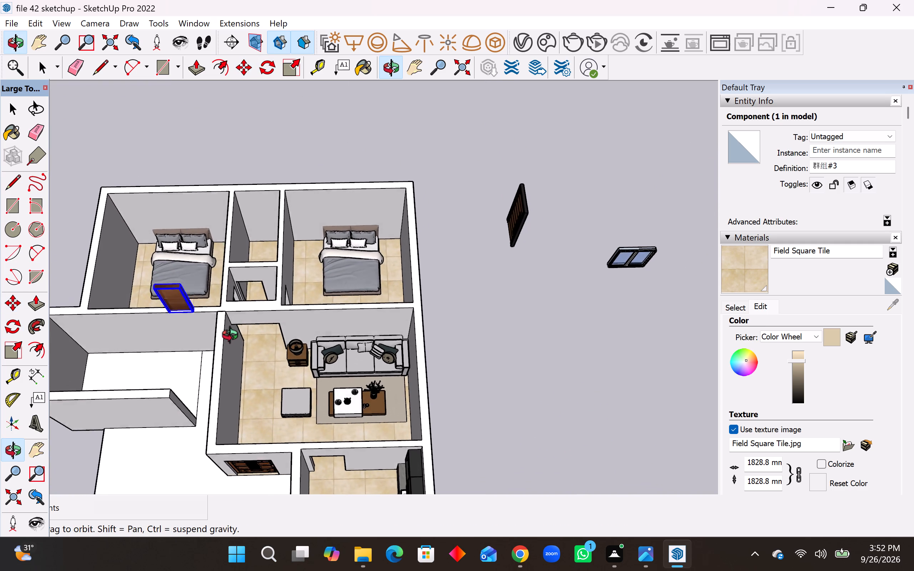
pyautogui.moveTo(233, 337); pyautogui.dragTo(232, 349, button='middle')
pyautogui.scroll(20, 248, 311)
pyautogui.scroll(1, 248, 311)
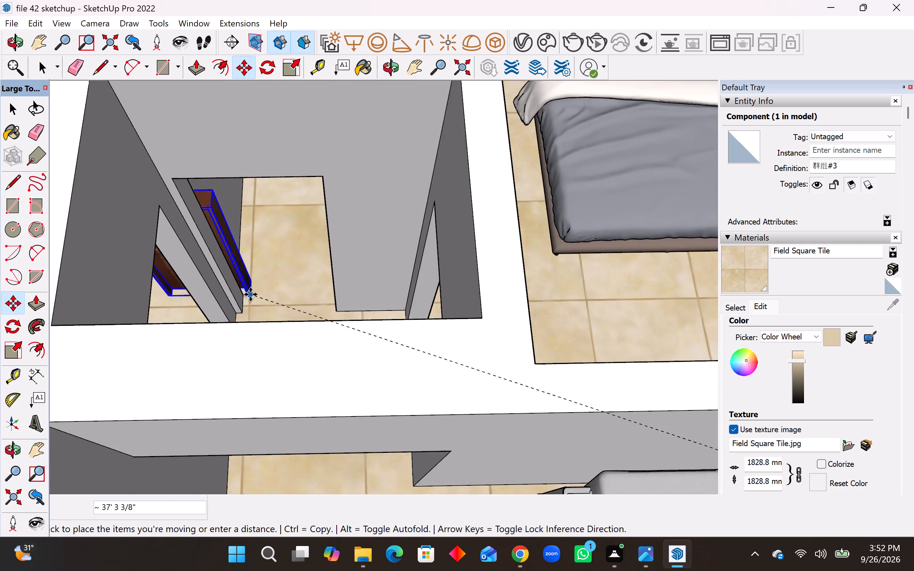
pyautogui.moveTo(255, 294); pyautogui.dragTo(275, 310, button='middle')
pyautogui.click(355, 304)
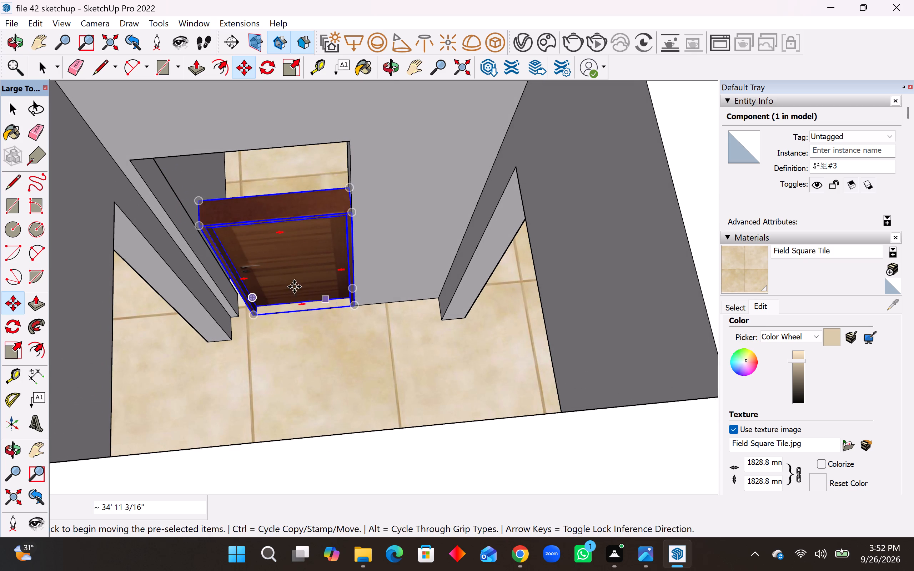
# Scale the wood door up to about 1.30 in height and 1.22 in width to fill the doorway, and clear the selection.
pyautogui.click(10, 353)
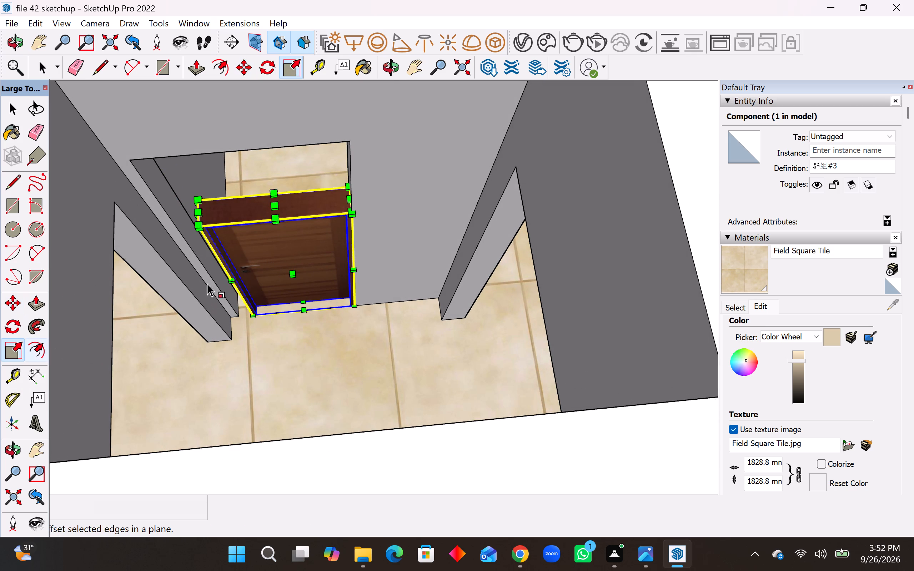
pyautogui.click(276, 204)
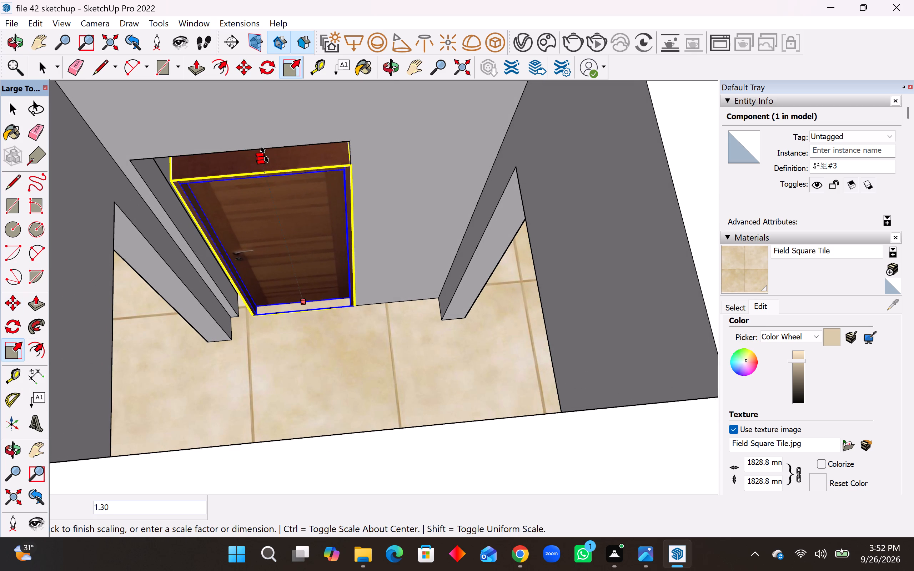
pyautogui.click(263, 148)
pyautogui.moveTo(211, 244); pyautogui.dragTo(322, 204, button='middle')
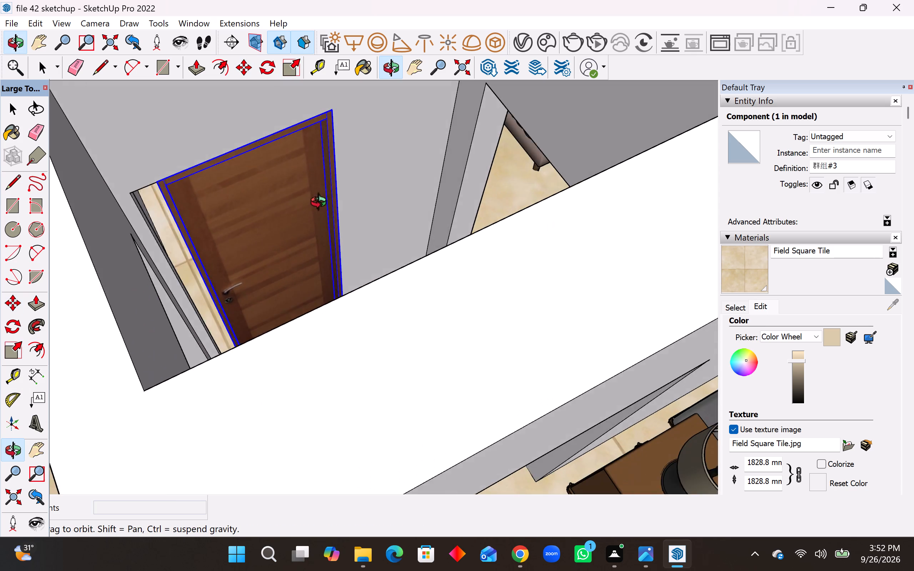
pyautogui.moveTo(322, 204); pyautogui.dragTo(351, 204, button='middle')
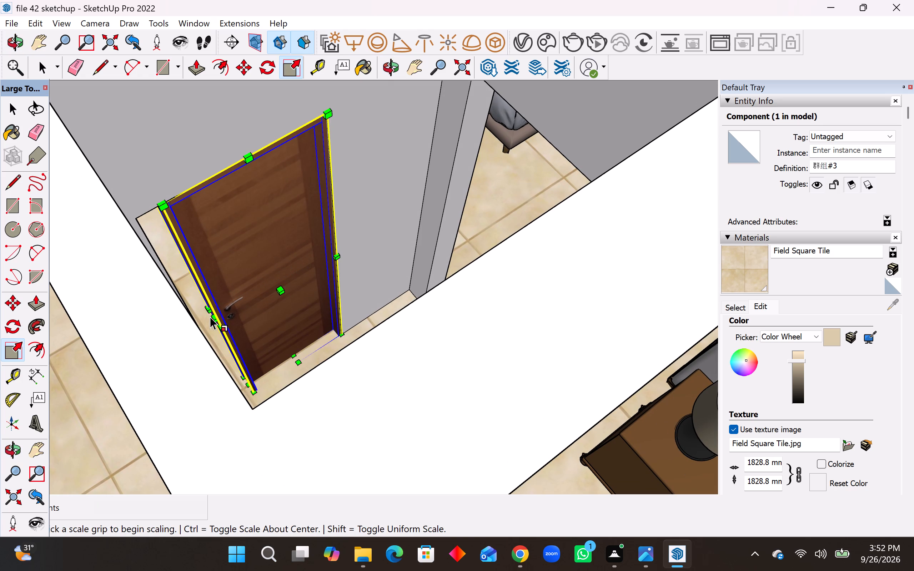
pyautogui.click(213, 319)
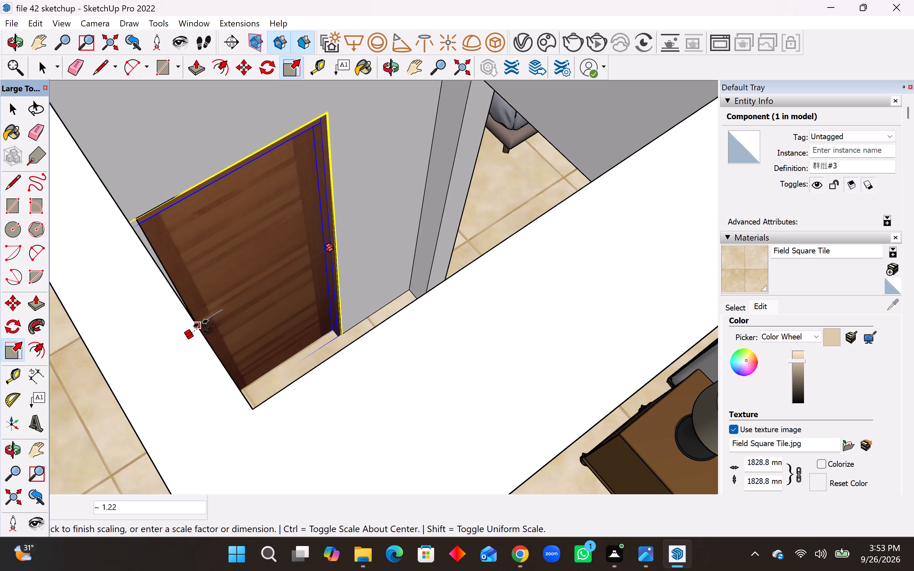
pyautogui.click(201, 323)
pyautogui.scroll(-13, 214, 323)
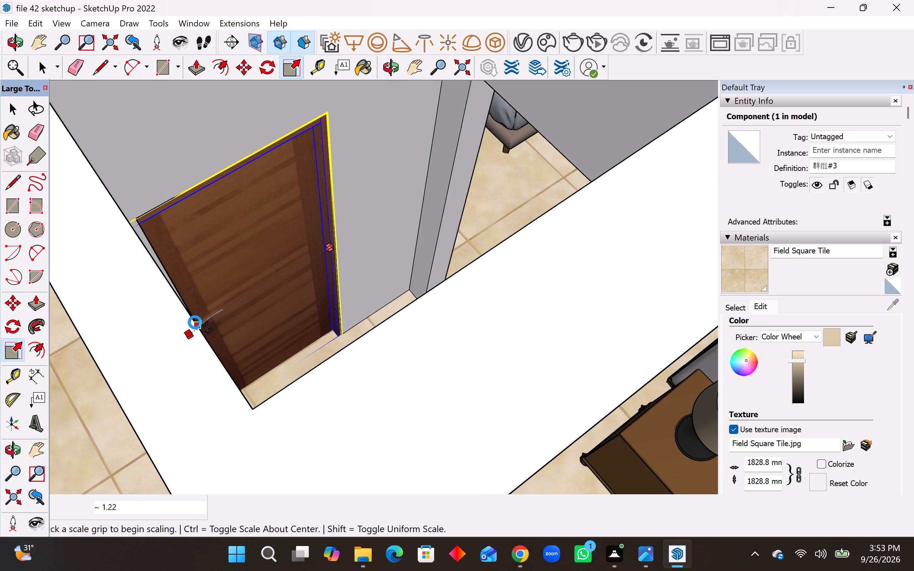
pyautogui.scroll(-20, 194, 323)
pyautogui.scroll(-2, 194, 323)
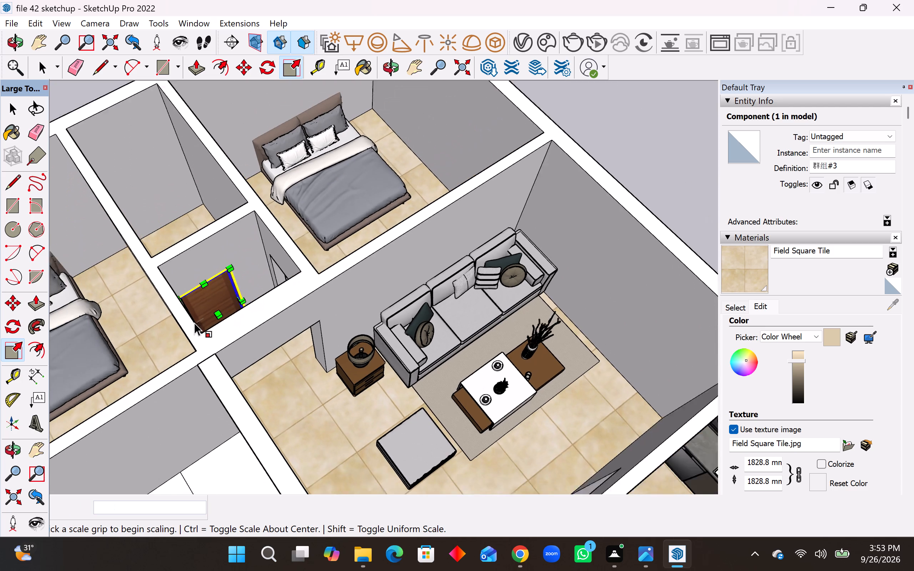
pyautogui.scroll(-17, 194, 323)
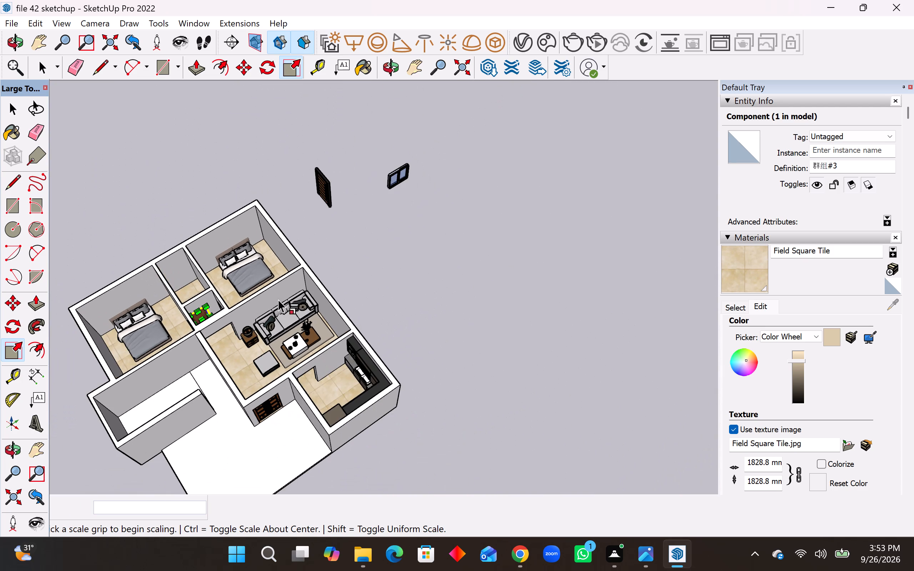
pyautogui.press('space')
pyautogui.click(374, 259)
# Scale the slatted maindoor model outside the house to 0.50 of its height and about 0.63 of its width.
pyautogui.moveTo(371, 260); pyautogui.dragTo(326, 276, button='middle')
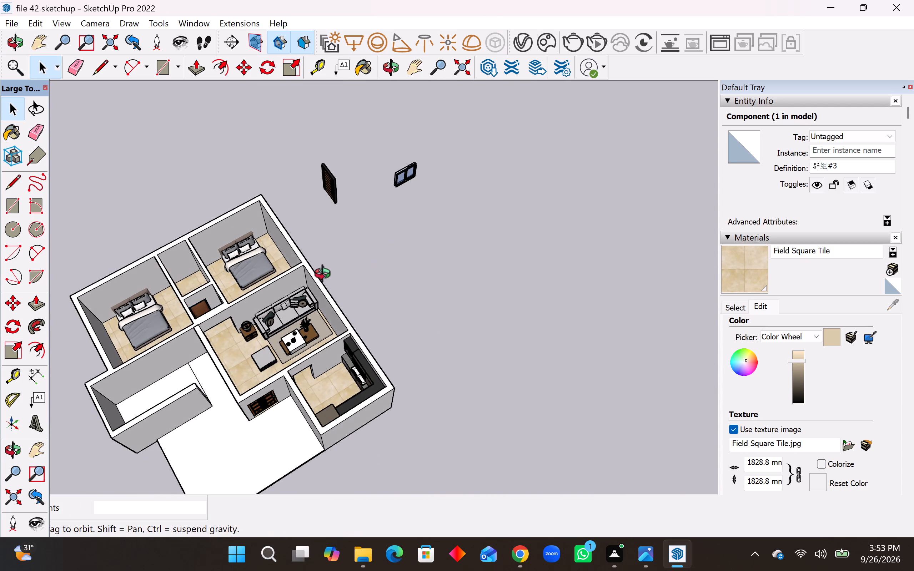
pyautogui.moveTo(326, 276); pyautogui.dragTo(9, 302, button='middle')
pyautogui.moveTo(482, 232); pyautogui.dragTo(325, 196, button='middle')
pyautogui.scroll(1, 360, 230)
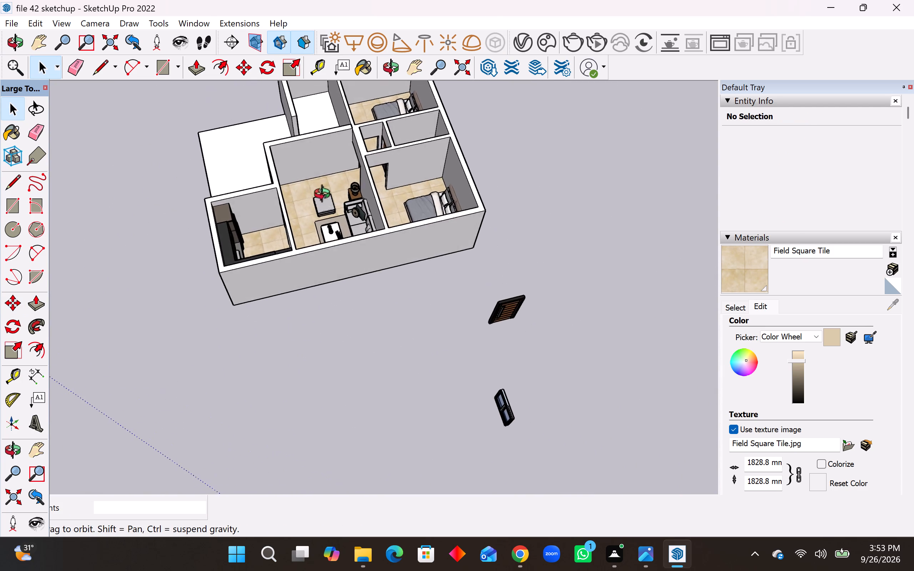
pyautogui.moveTo(325, 196); pyautogui.dragTo(271, 180, button='middle')
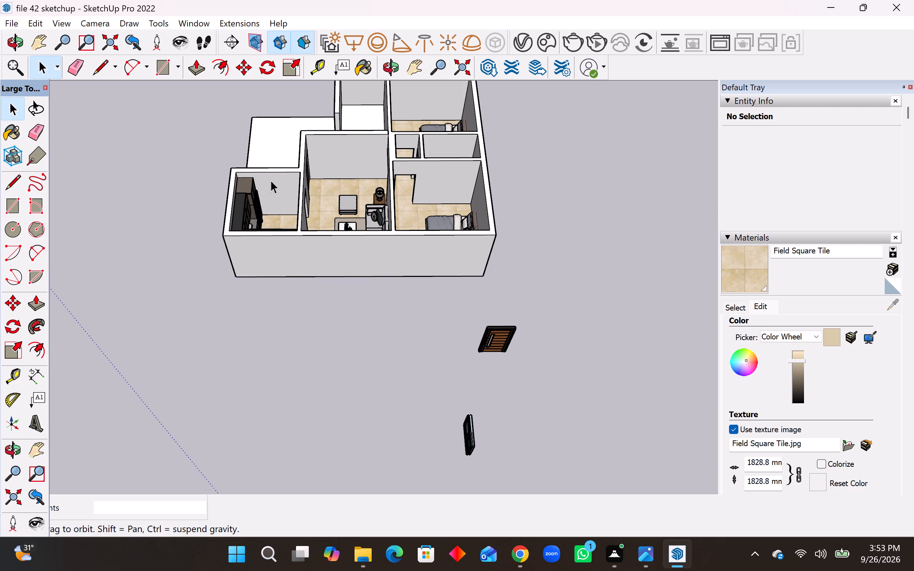
pyautogui.click(502, 338)
pyautogui.click(11, 348)
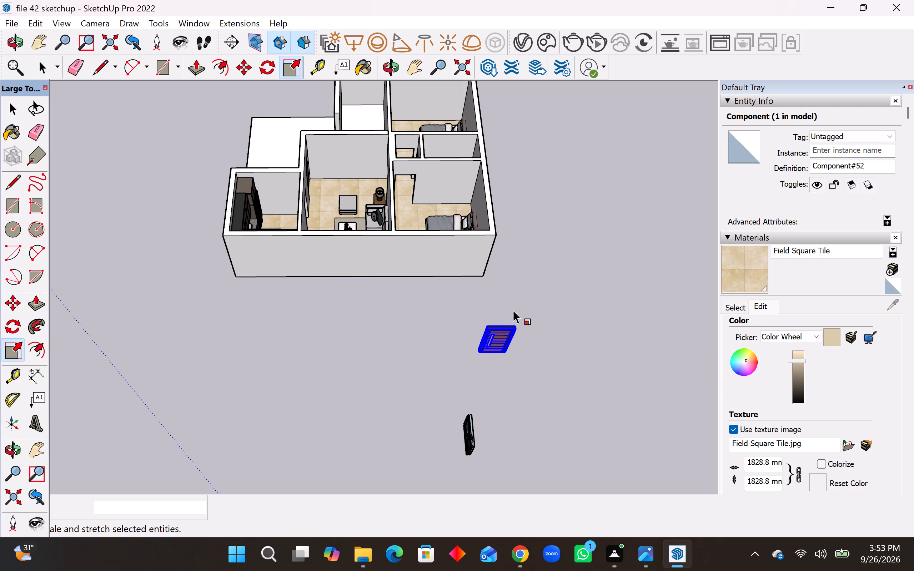
pyautogui.scroll(13, 534, 335)
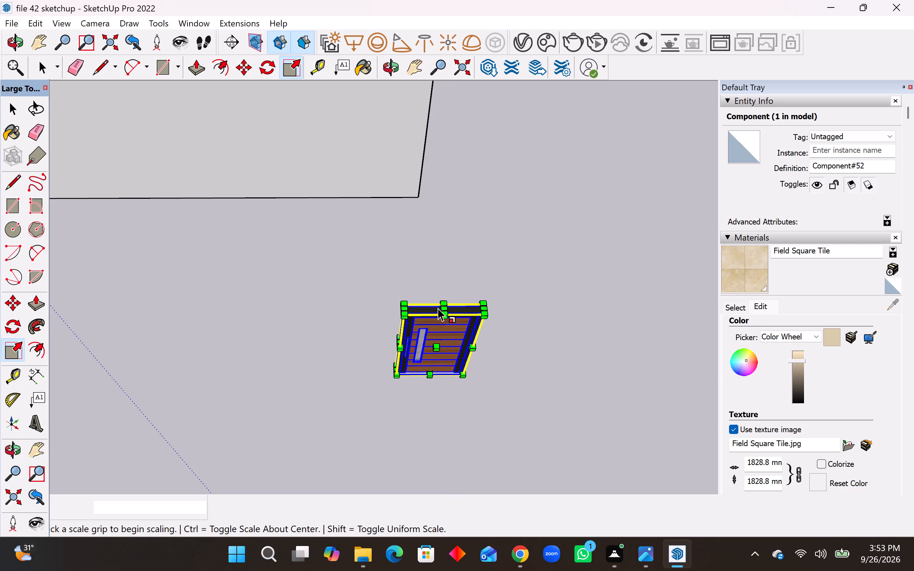
pyautogui.click(435, 307)
pyautogui.click(429, 343)
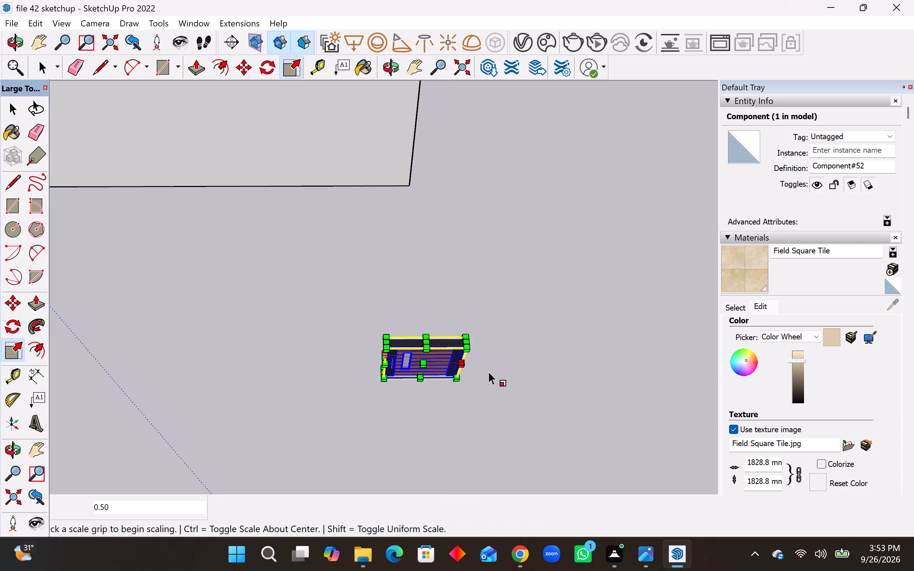
pyautogui.moveTo(488, 372); pyautogui.dragTo(353, 334, button='middle')
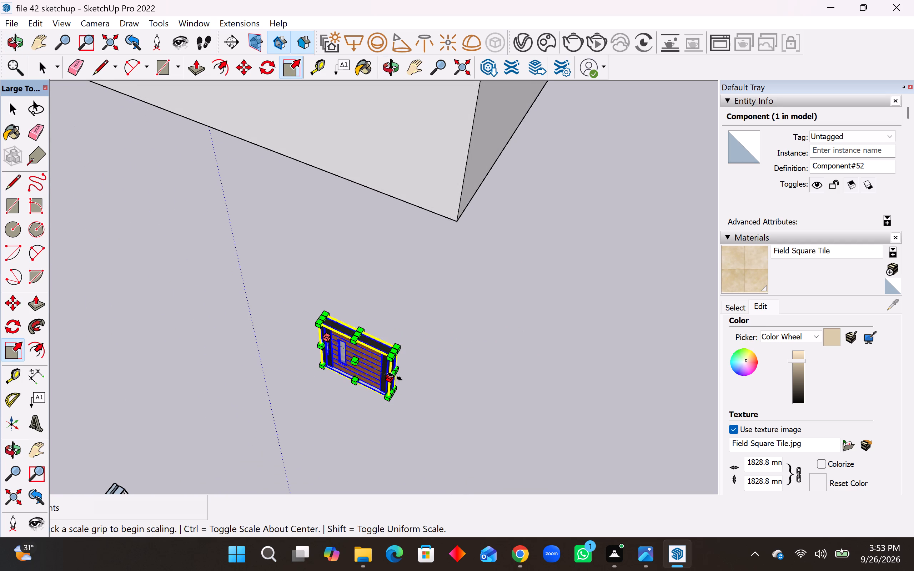
pyautogui.click(395, 377)
pyautogui.click(362, 369)
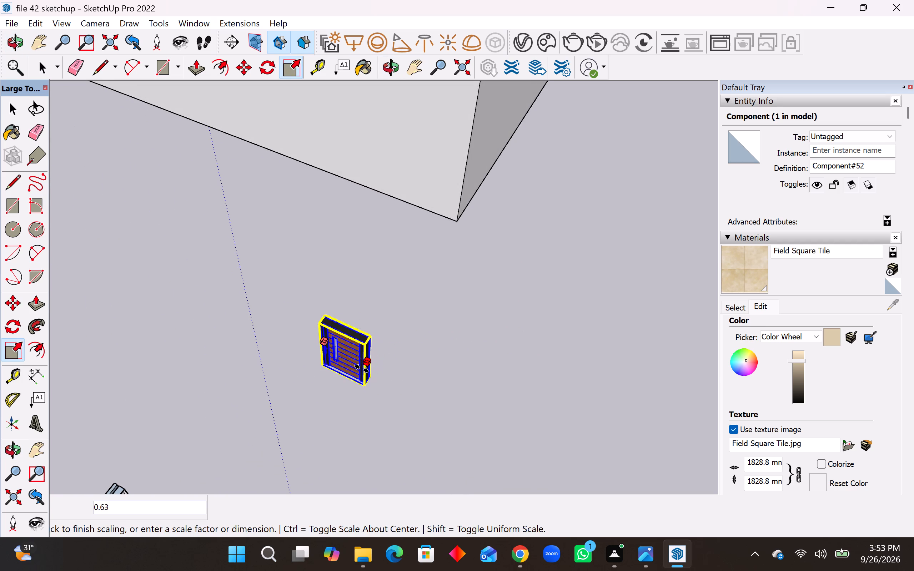
# Move the slatted door by its bottom corner into the hallway doorway that leads to the far bedroom.
pyautogui.press('m')
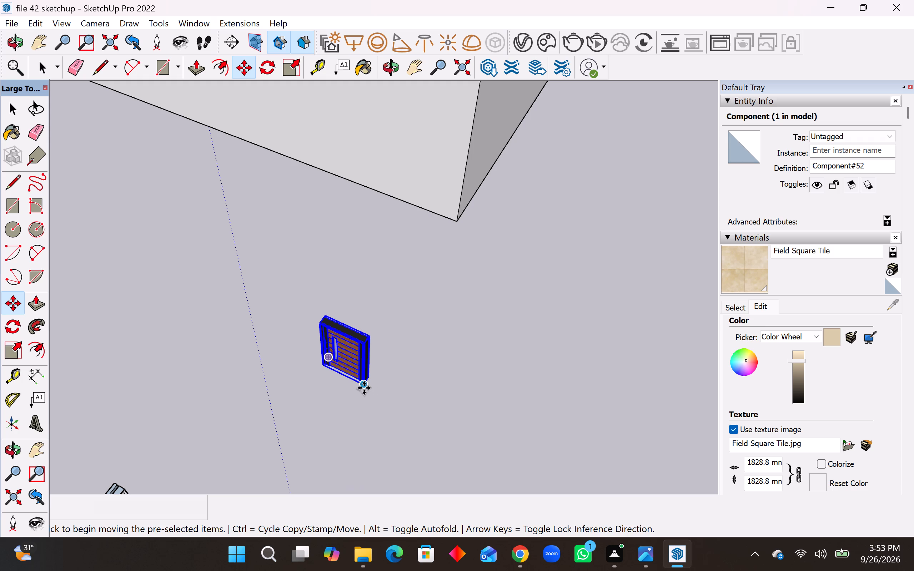
pyautogui.click(364, 388)
pyautogui.scroll(-20, 409, 397)
pyautogui.scroll(-3, 409, 397)
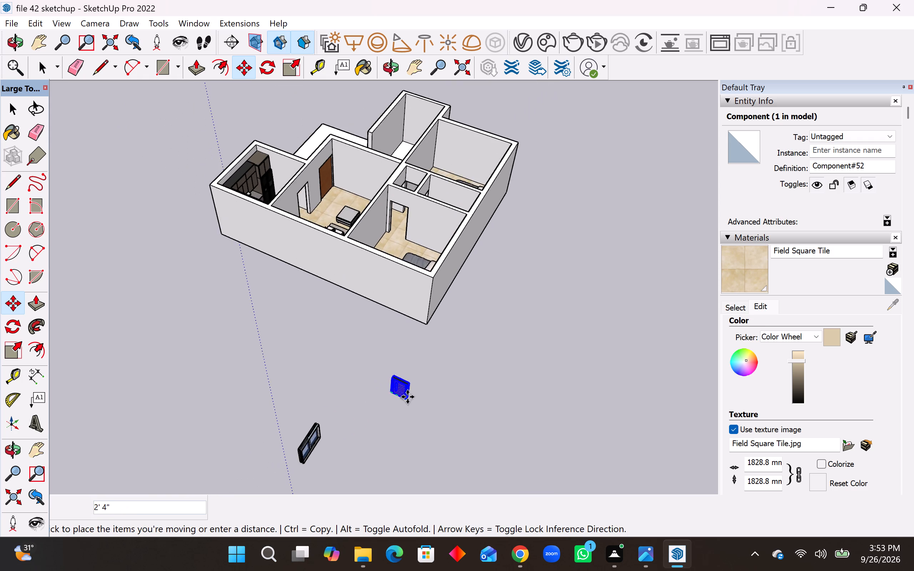
pyautogui.scroll(-4, 407, 397)
pyautogui.scroll(6, 397, 259)
pyautogui.moveTo(406, 267); pyautogui.dragTo(550, 435, button='middle')
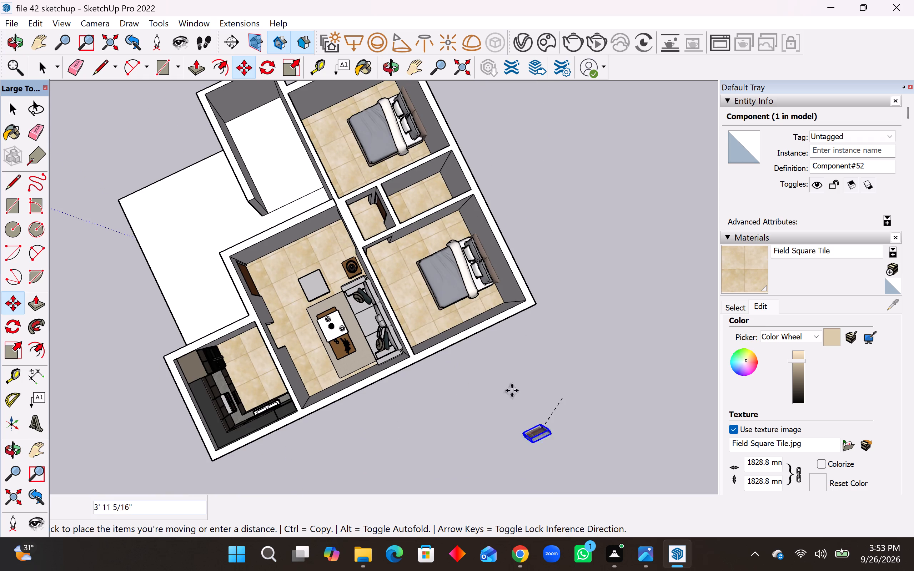
pyautogui.moveTo(433, 289); pyautogui.dragTo(366, 203, button='middle')
pyautogui.scroll(3, 431, 223)
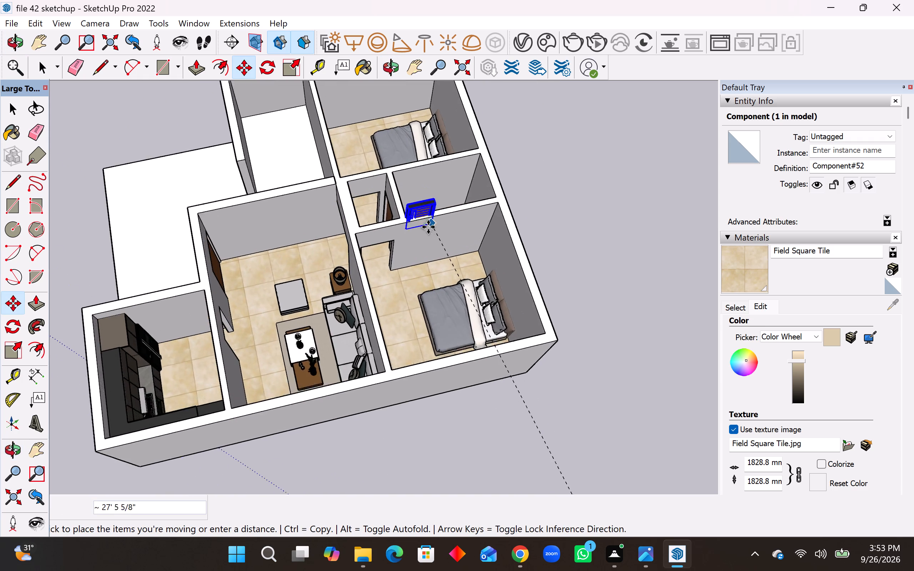
pyautogui.scroll(17, 428, 227)
pyautogui.moveTo(370, 223); pyautogui.dragTo(368, 252, button='middle')
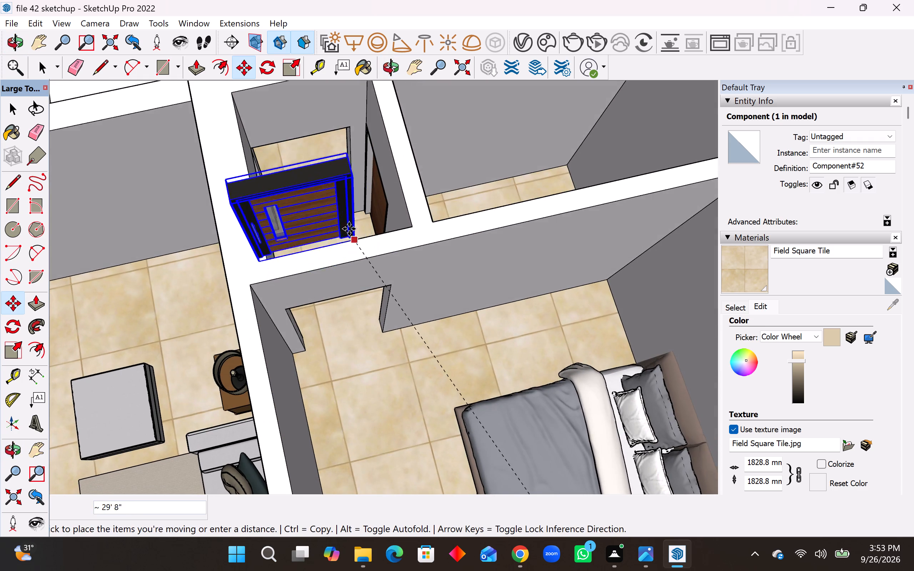
pyautogui.scroll(7, 344, 214)
pyautogui.click(362, 215)
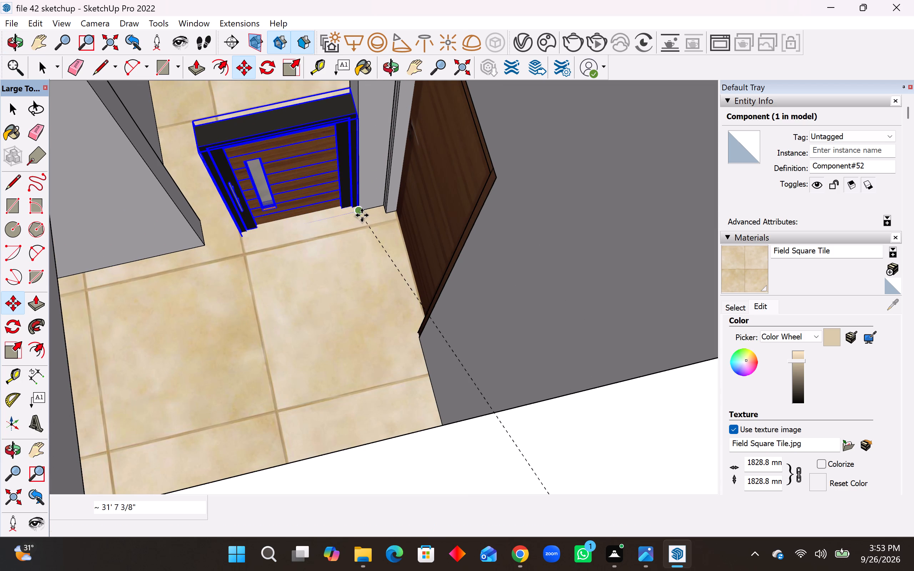
# Scale the slatted door to about 1.98 in height and 1.32 in width so it fills the far bedroom's doorway.
pyautogui.scroll(-6, 357, 249)
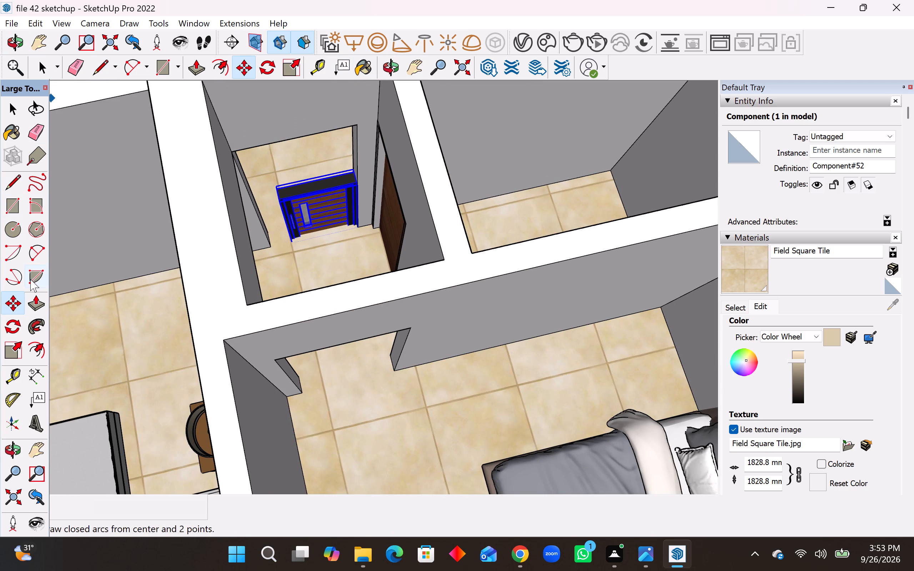
pyautogui.click(11, 343)
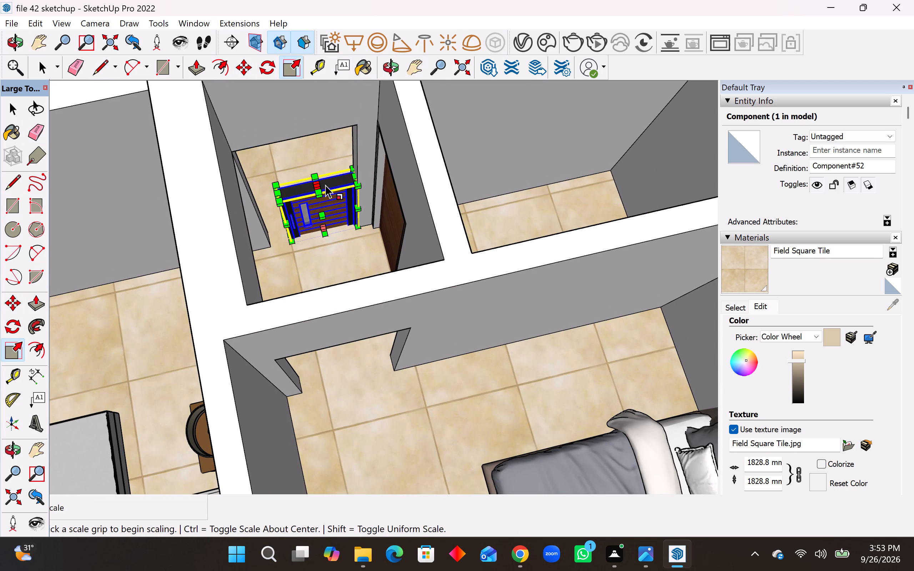
pyautogui.click(320, 184)
pyautogui.click(322, 131)
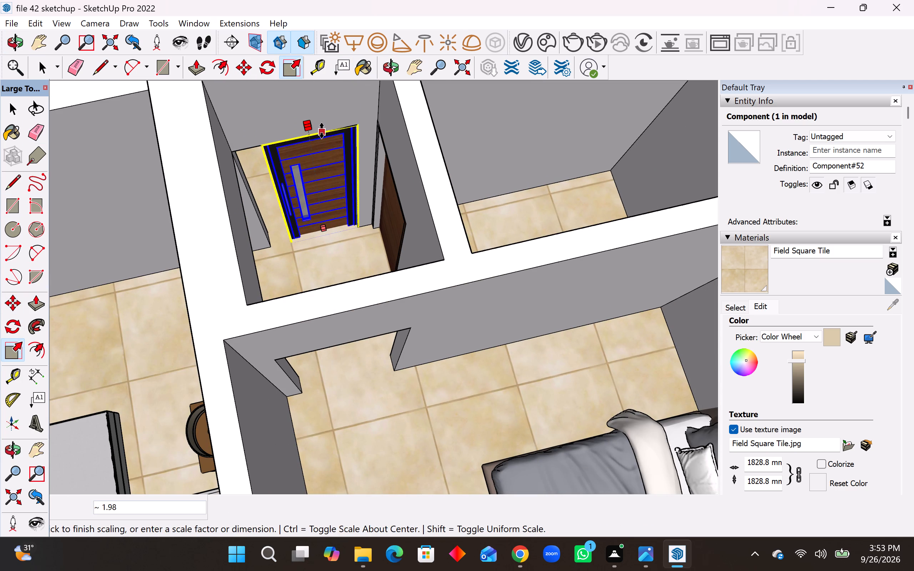
pyautogui.moveTo(309, 203); pyautogui.dragTo(349, 198, button='middle')
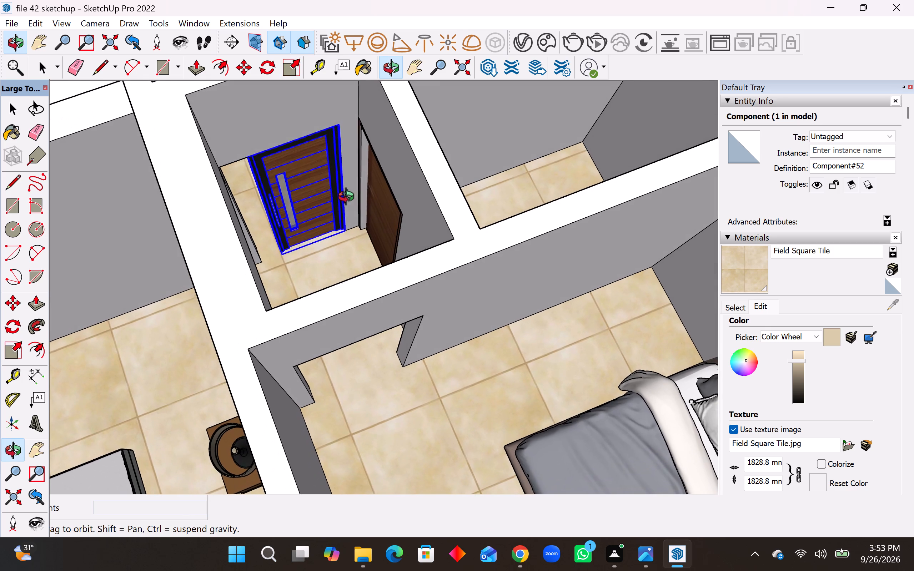
pyautogui.moveTo(349, 198); pyautogui.dragTo(349, 199, button='middle')
pyautogui.click(263, 210)
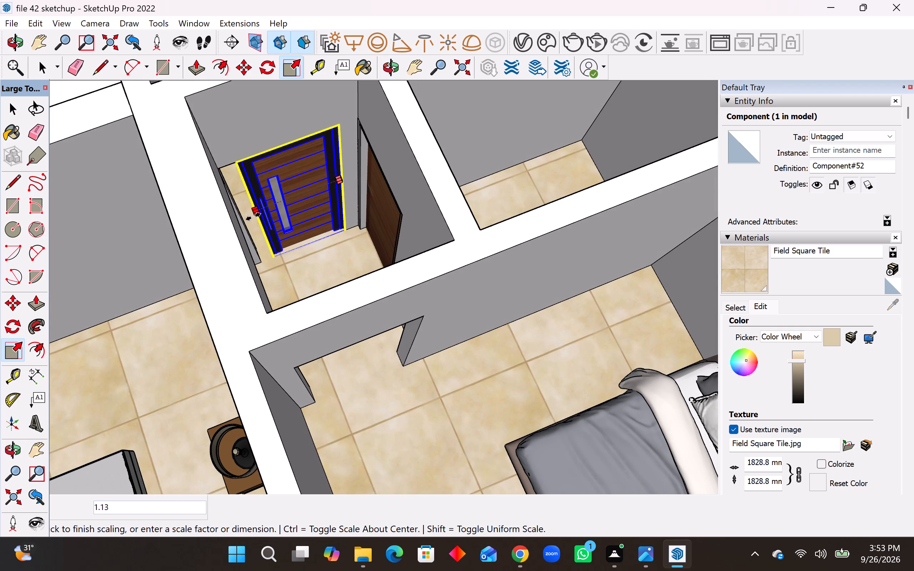
pyautogui.click(245, 222)
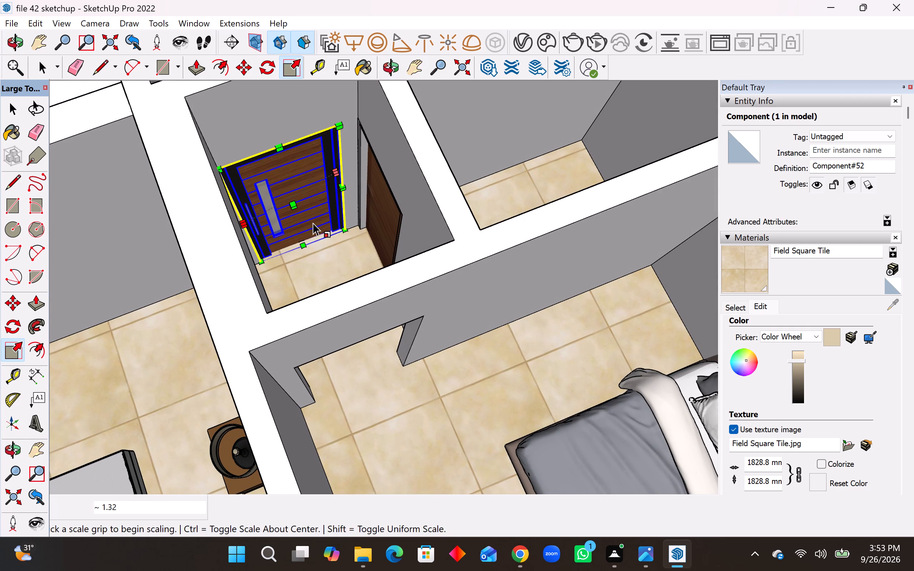
pyautogui.moveTo(318, 222); pyautogui.dragTo(246, 215, button='middle')
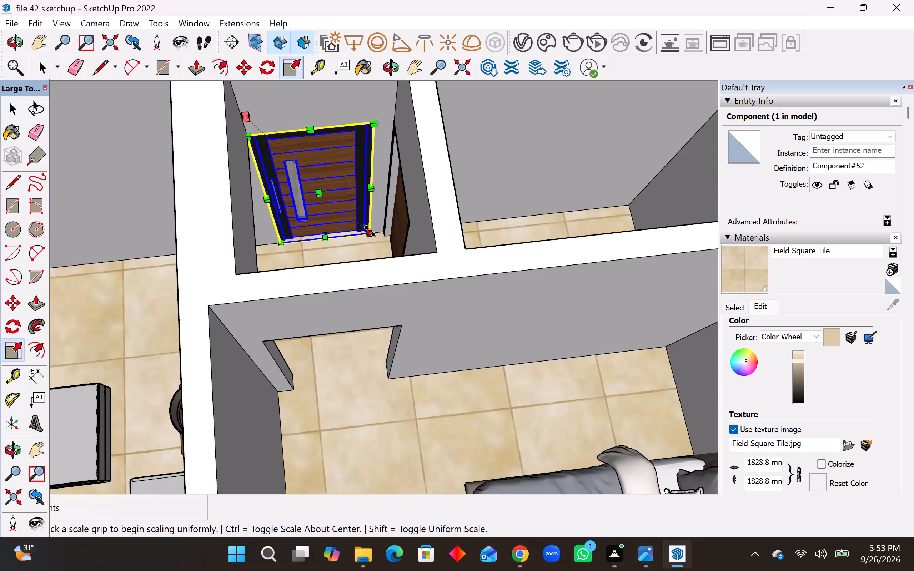
# Copy the slatted door by its bottom corner from the hallway, about 5' across, into the near bedroom's doorway.
pyautogui.press('m')
pyautogui.click(373, 234)
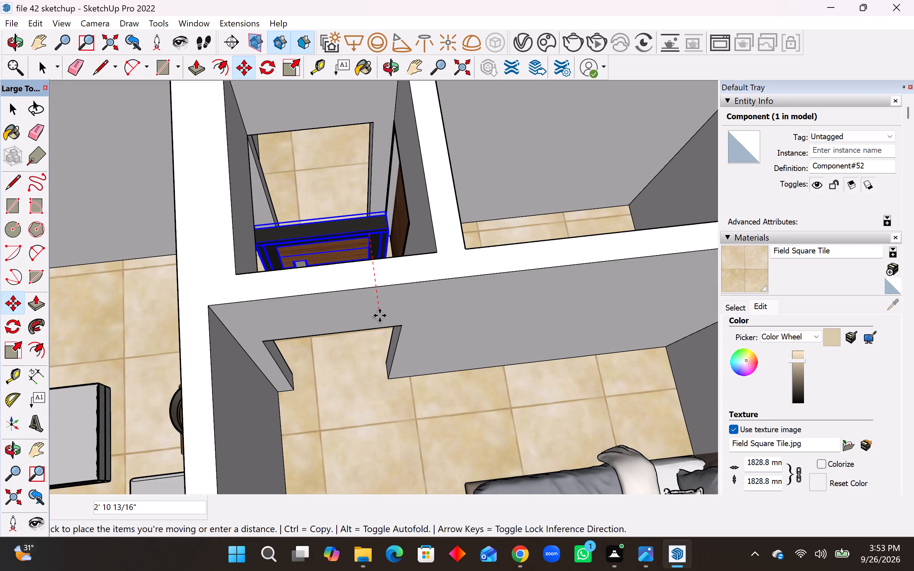
pyautogui.click(385, 374)
# Copy the near bedroom's slatted door about 27' 7" away into the open space outside the house.
pyautogui.click(387, 381)
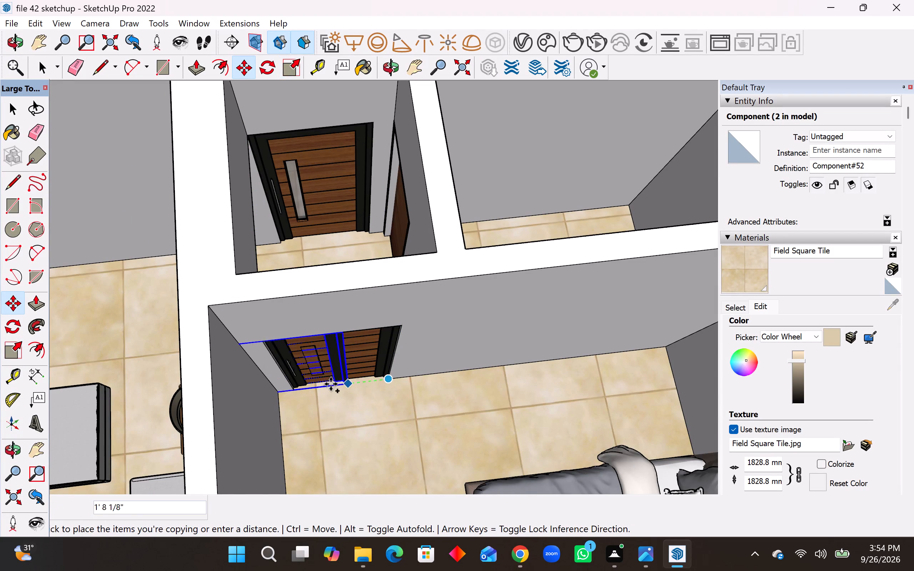
pyautogui.scroll(-20, 311, 336)
pyautogui.scroll(-8, 311, 336)
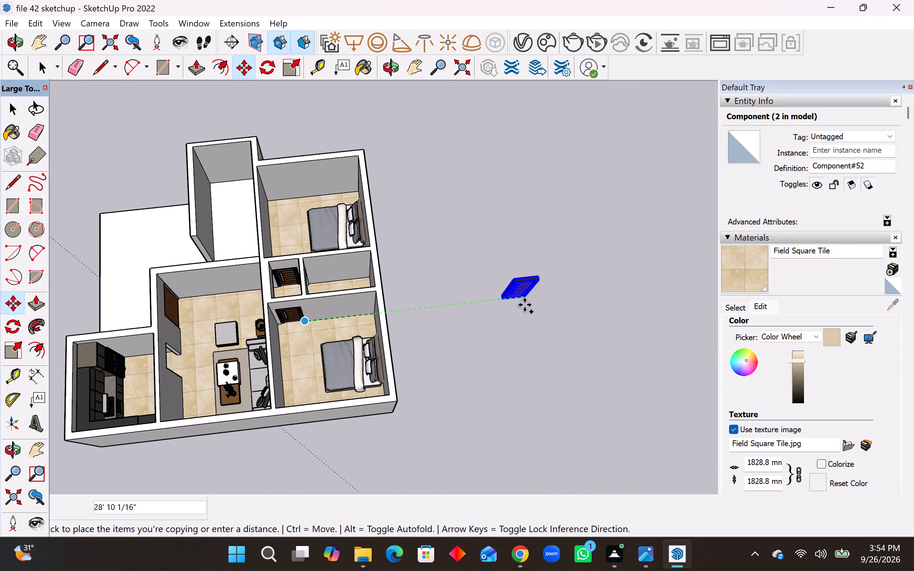
pyautogui.click(517, 308)
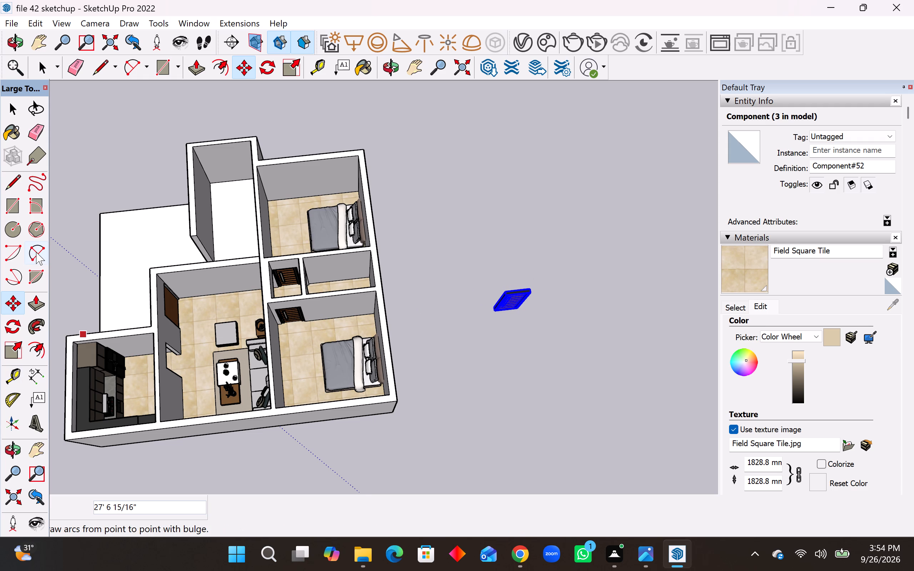
# Rotate the slatted door copy outside the house by 90°.
pyautogui.click(16, 325)
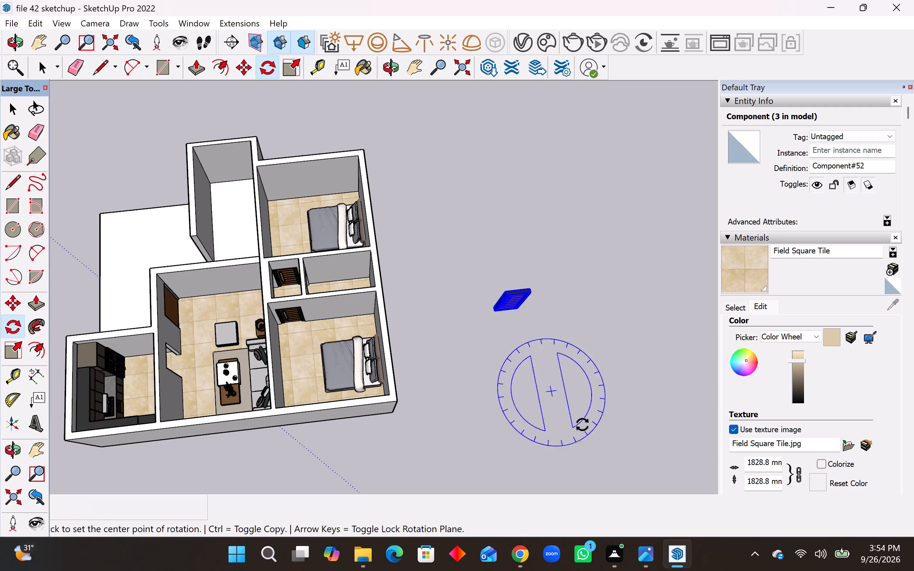
pyautogui.click(570, 421)
pyautogui.click(634, 415)
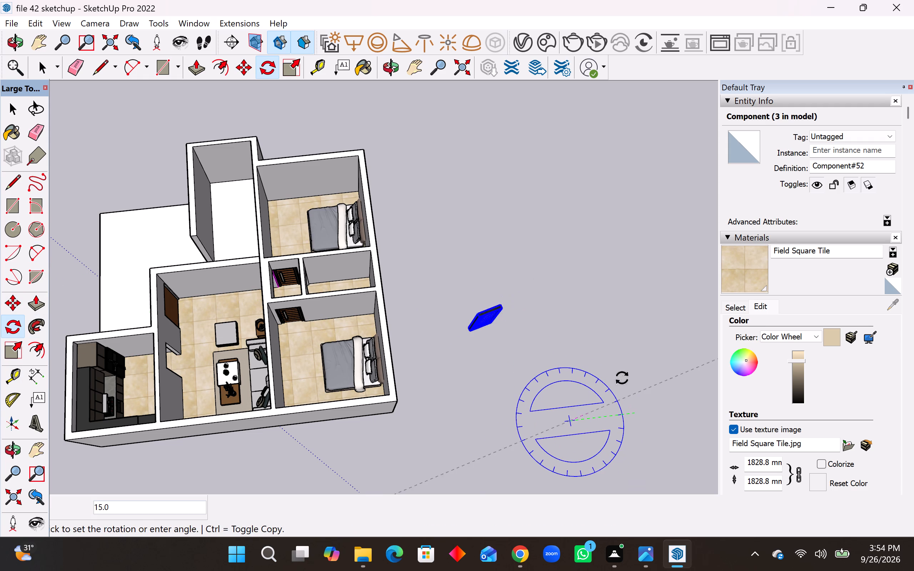
pyautogui.click(560, 351)
# Move the rotated slatted door by its bottom corner into the doorway between living room and kitchen, and clear the selection.
pyautogui.moveTo(618, 399); pyautogui.dragTo(338, 327, button='middle')
pyautogui.scroll(4, 346, 374)
pyautogui.press('m')
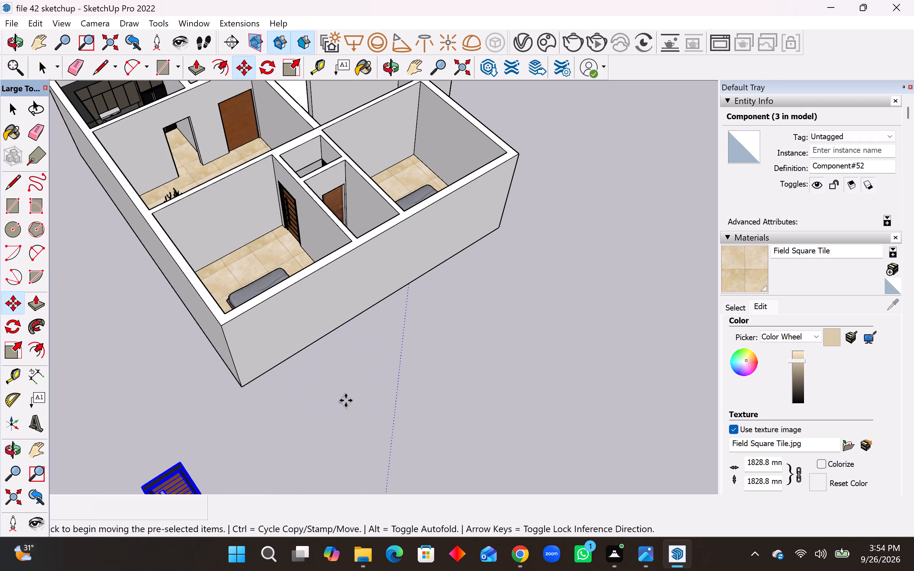
pyautogui.scroll(-4, 356, 429)
pyautogui.scroll(8, 266, 480)
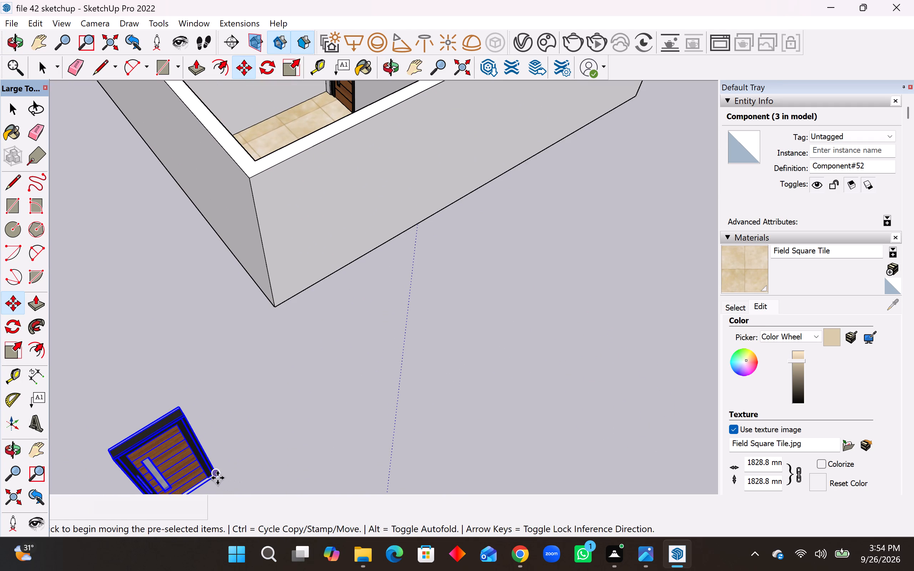
pyautogui.click(224, 482)
pyautogui.scroll(-12, 376, 425)
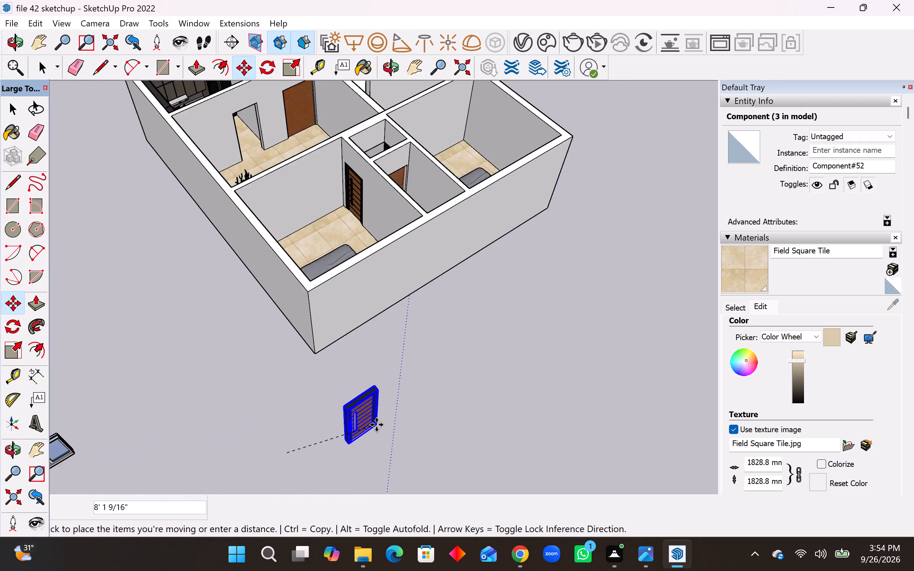
pyautogui.scroll(-11, 376, 425)
pyautogui.scroll(20, 331, 255)
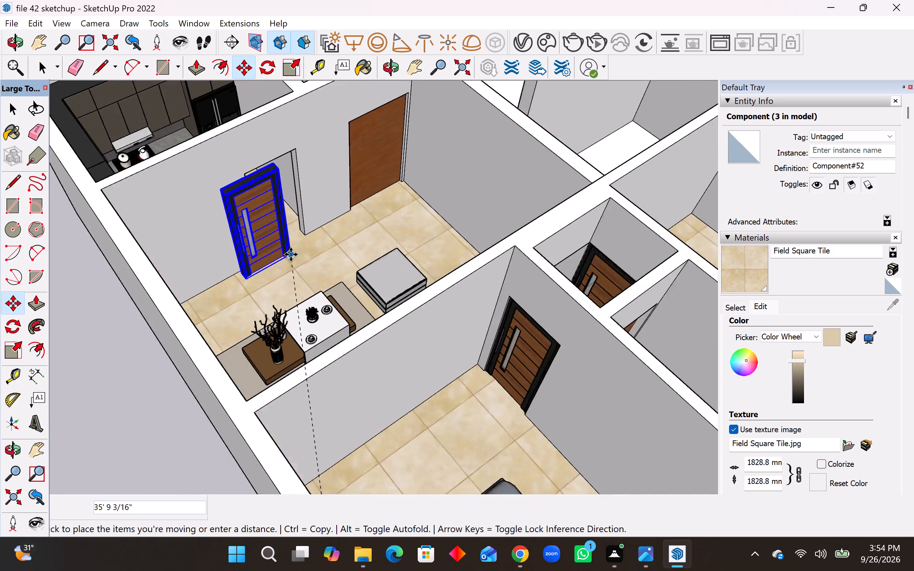
pyautogui.scroll(9, 291, 254)
pyautogui.click(328, 209)
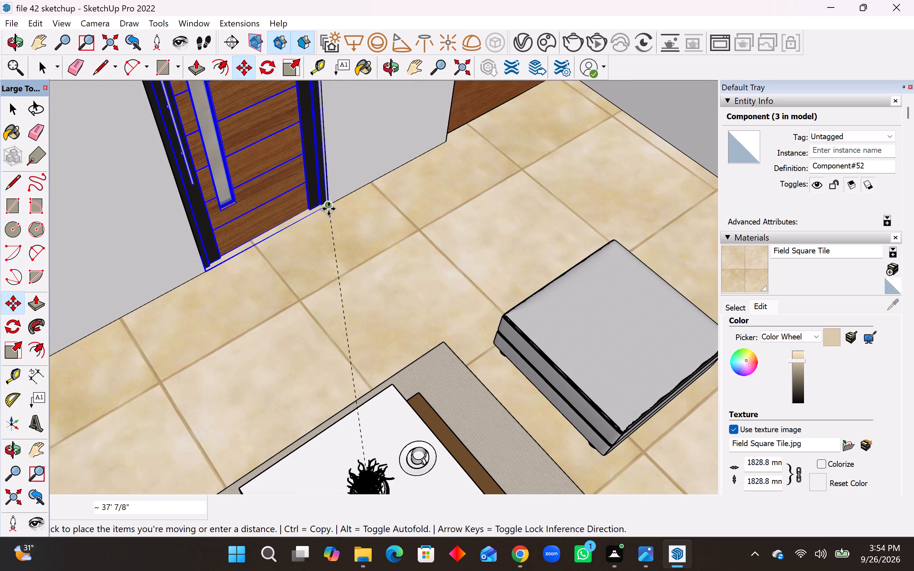
pyautogui.scroll(-6, 337, 309)
pyautogui.press('space')
pyautogui.scroll(-17, 335, 320)
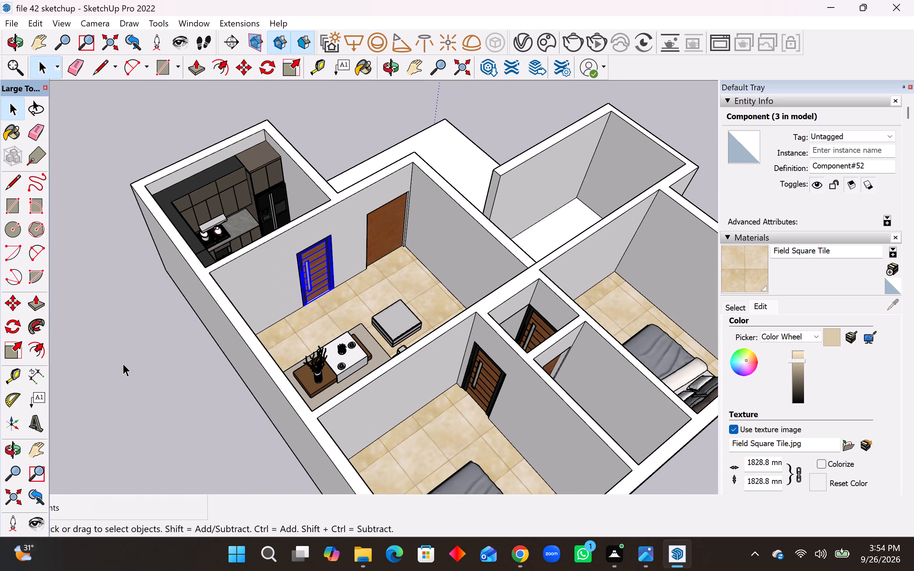
pyautogui.click(123, 363)
# Import the bathroom model moms+employer from the Downloads folder and place it in the open space beside the house.
pyautogui.moveTo(335, 290); pyautogui.dragTo(496, 396, button='middle')
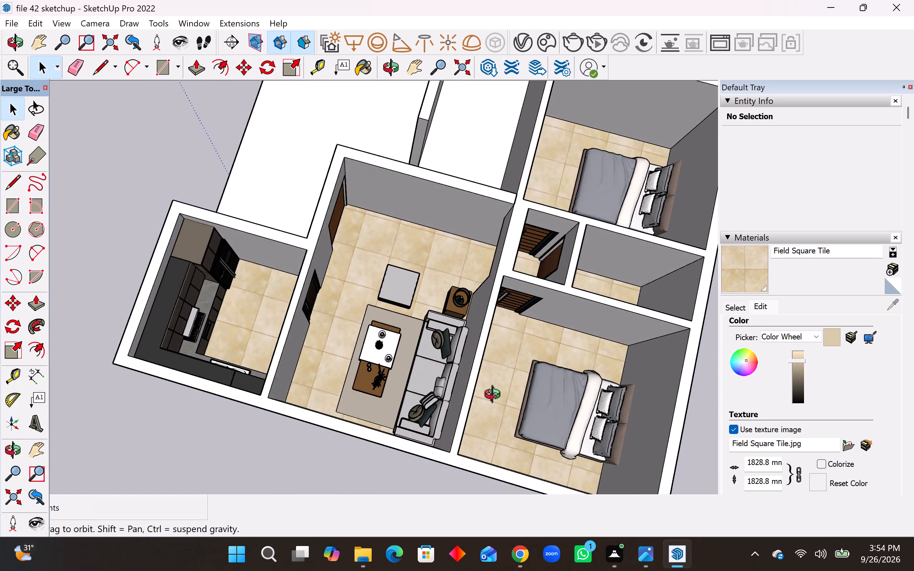
pyautogui.moveTo(496, 396); pyautogui.dragTo(677, 281, button='middle')
pyautogui.scroll(-18, 512, 325)
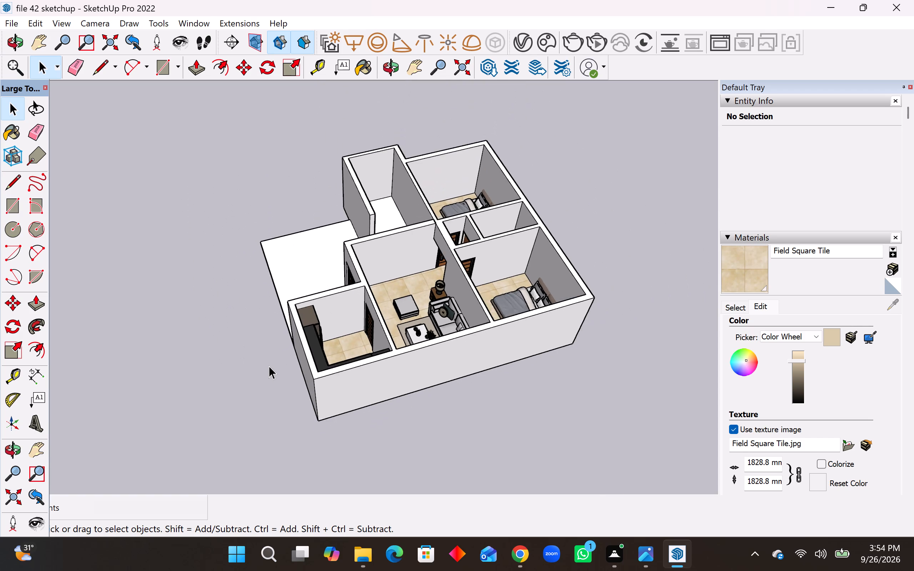
pyautogui.scroll(-10, 269, 366)
pyautogui.moveTo(428, 418); pyautogui.dragTo(657, 374, button='middle')
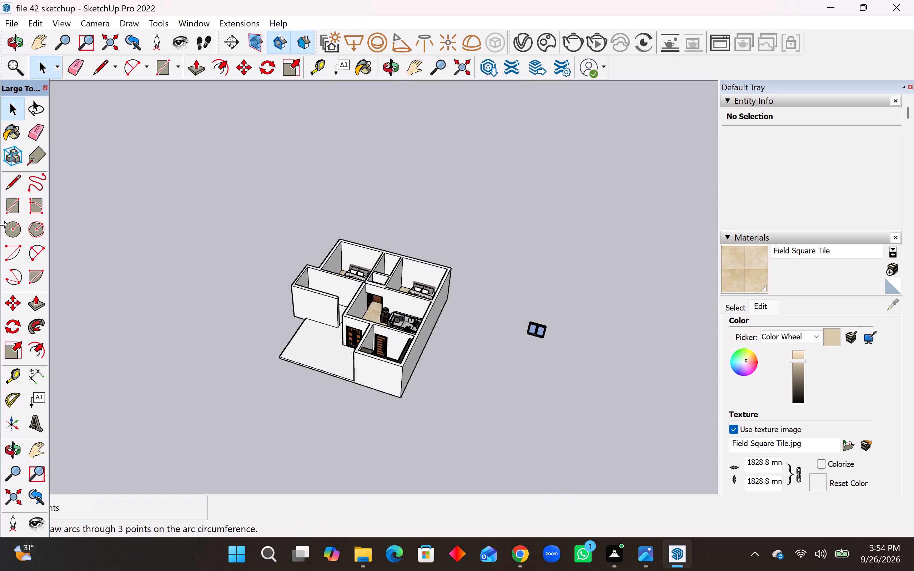
pyautogui.click(11, 20)
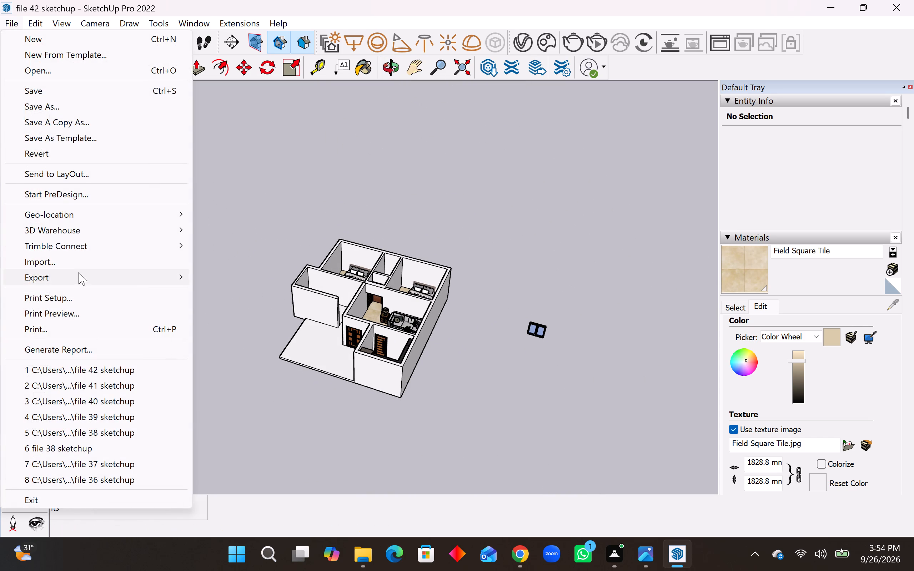
pyautogui.click(79, 261)
pyautogui.scroll(-4, 492, 299)
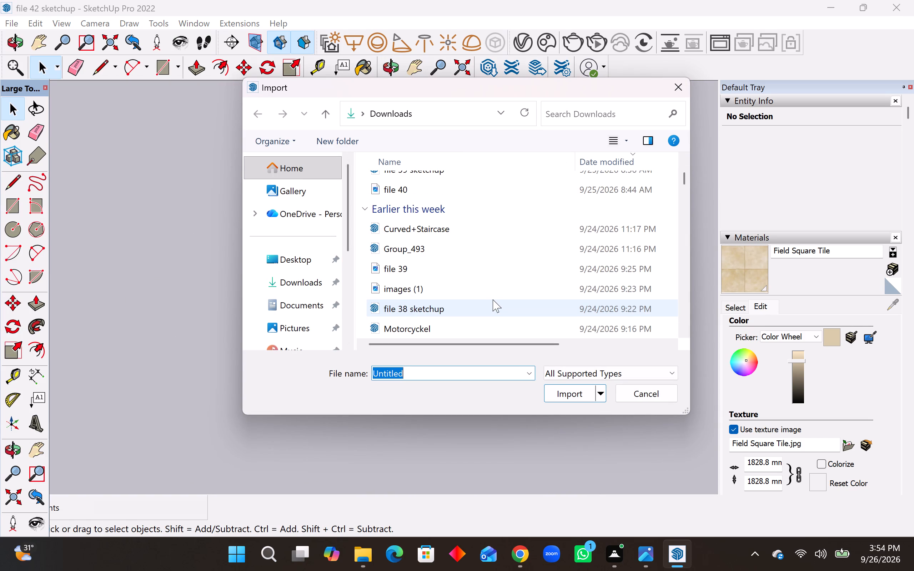
pyautogui.scroll(-9, 482, 290)
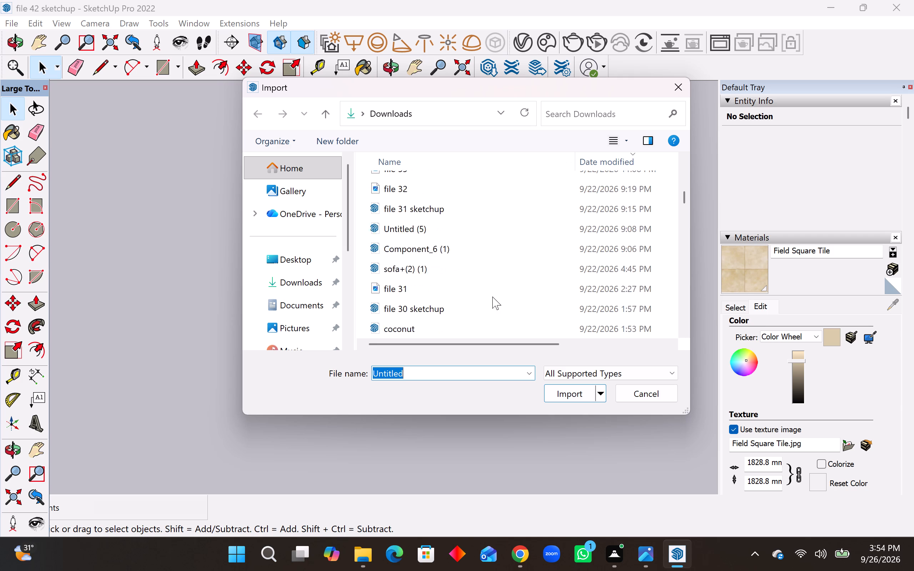
pyautogui.scroll(-6, 492, 297)
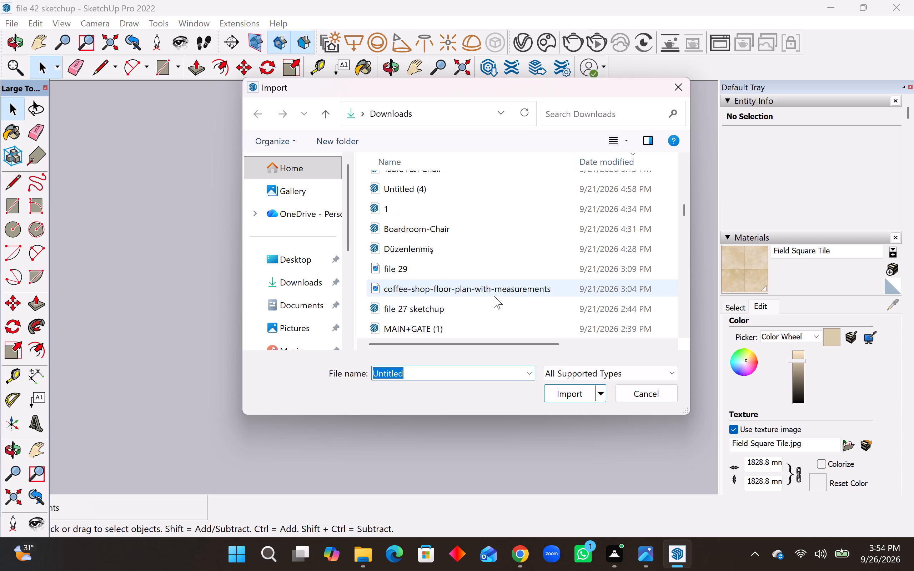
pyautogui.scroll(-11, 494, 296)
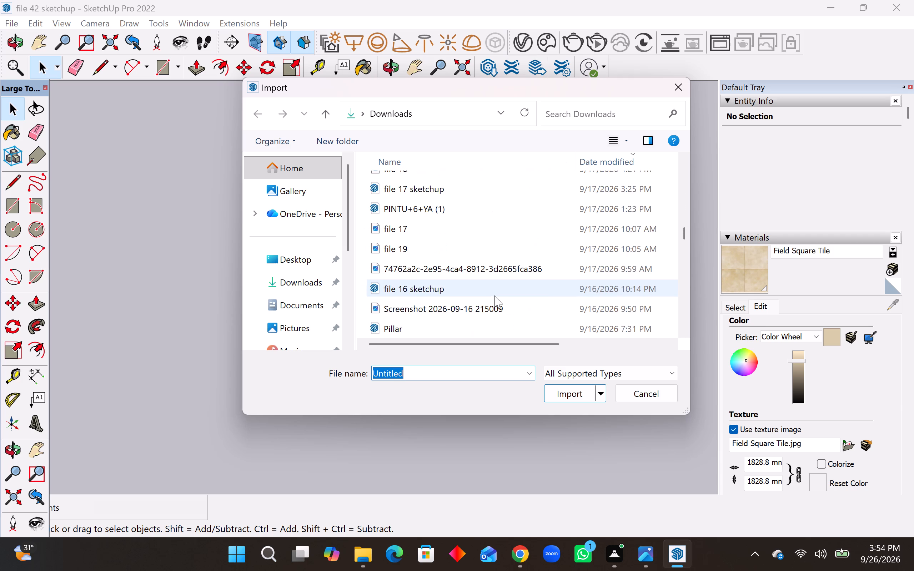
pyautogui.scroll(-3, 494, 295)
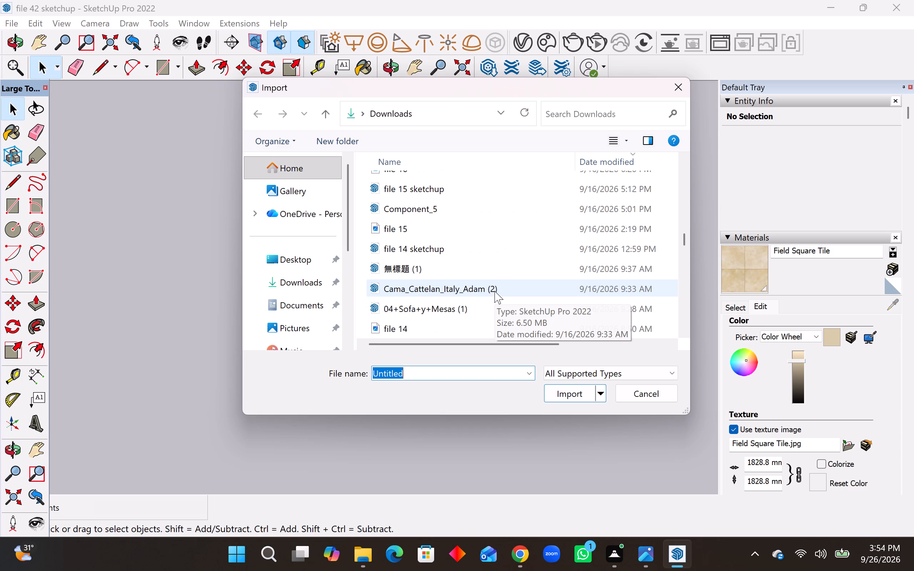
pyautogui.scroll(-9, 494, 291)
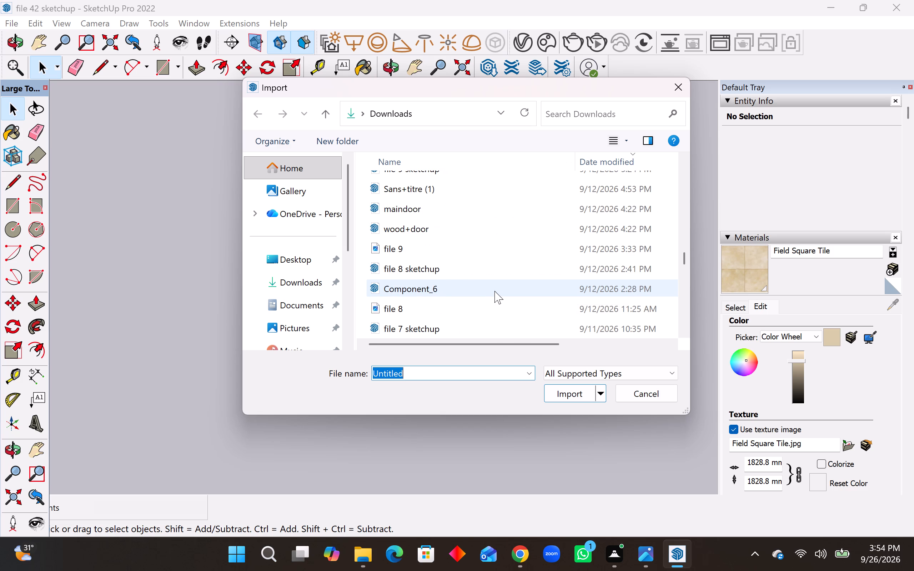
pyautogui.scroll(-4, 494, 291)
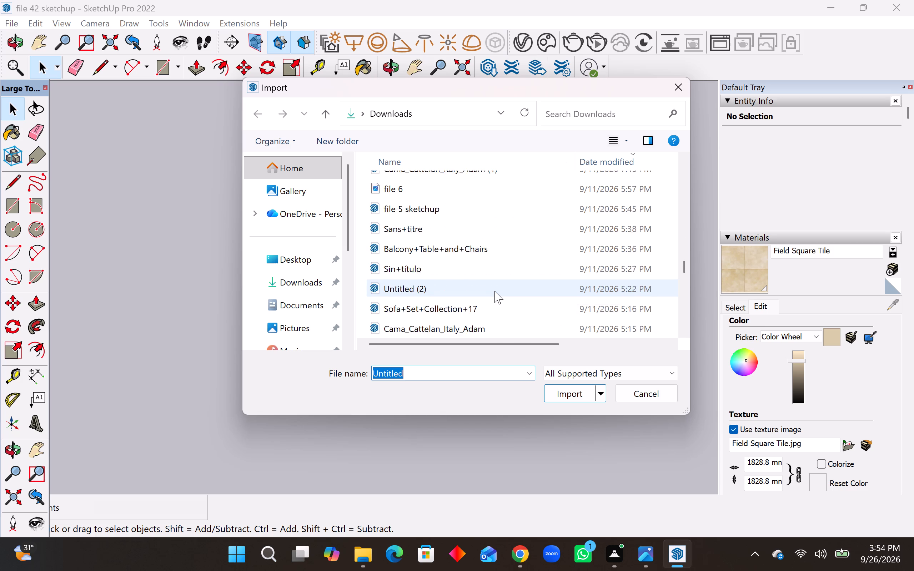
pyautogui.scroll(-5, 494, 291)
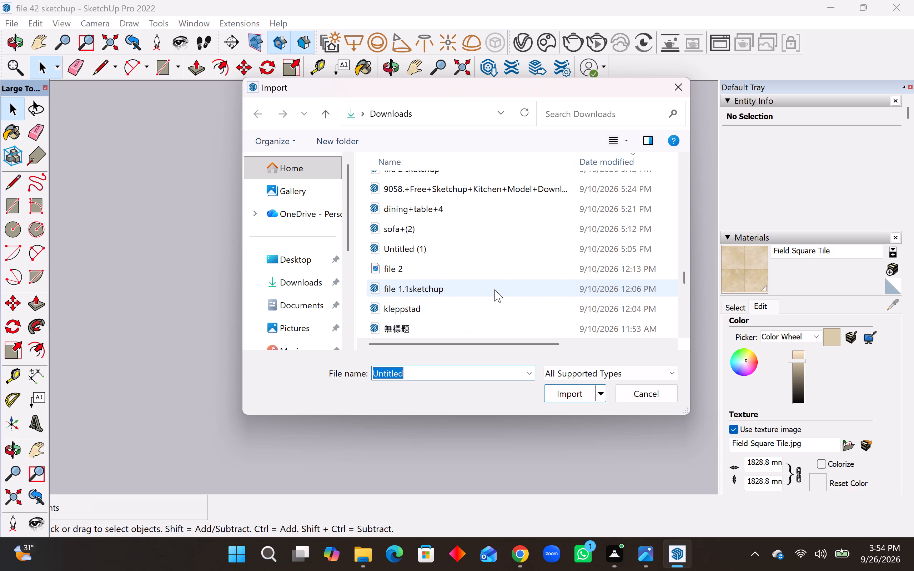
pyautogui.scroll(-1, 494, 289)
pyautogui.click(478, 296)
pyautogui.click(557, 394)
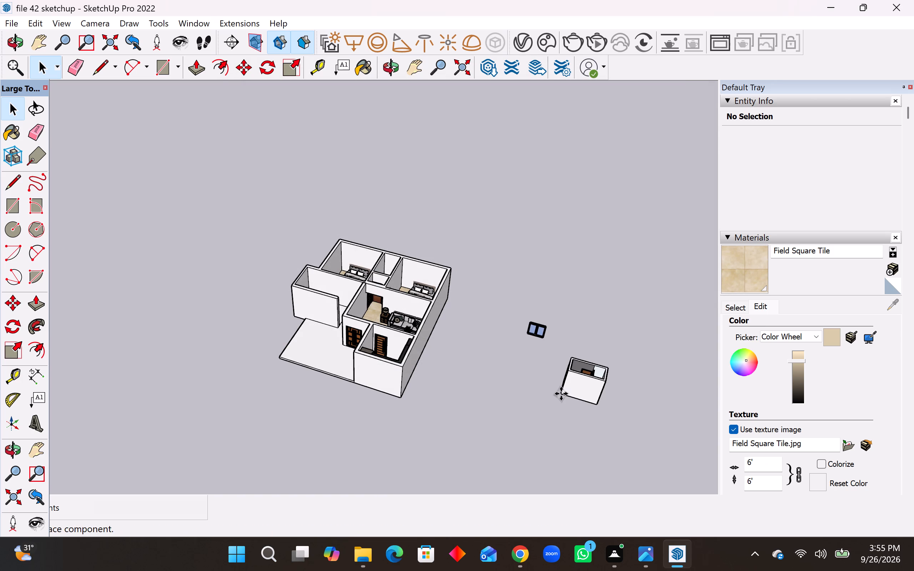
pyautogui.moveTo(439, 404); pyautogui.dragTo(238, 480, button='middle')
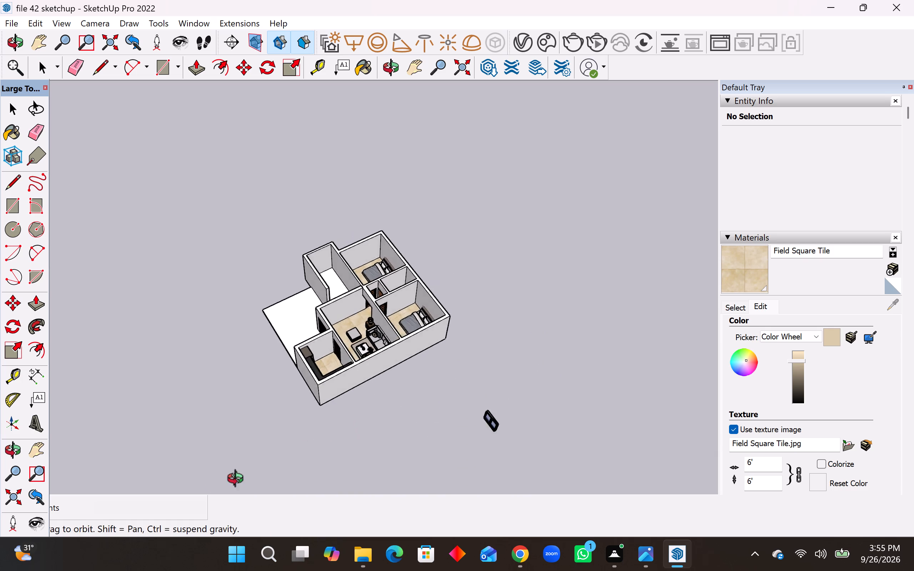
pyautogui.moveTo(238, 480); pyautogui.dragTo(188, 496, button='middle')
pyautogui.click(478, 316)
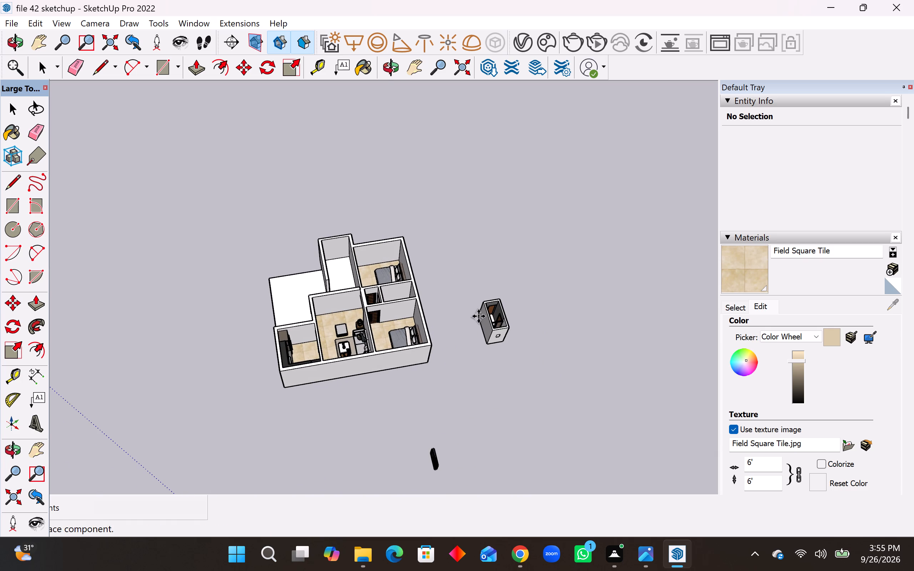
# Rotate the imported bathroom model by 90°.
pyautogui.click(11, 323)
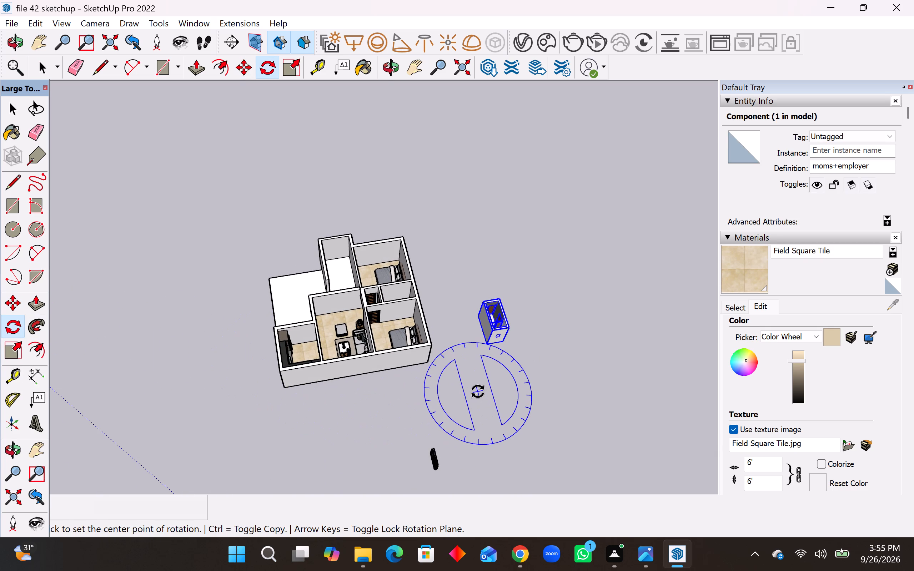
pyautogui.click(478, 391)
pyautogui.click(576, 379)
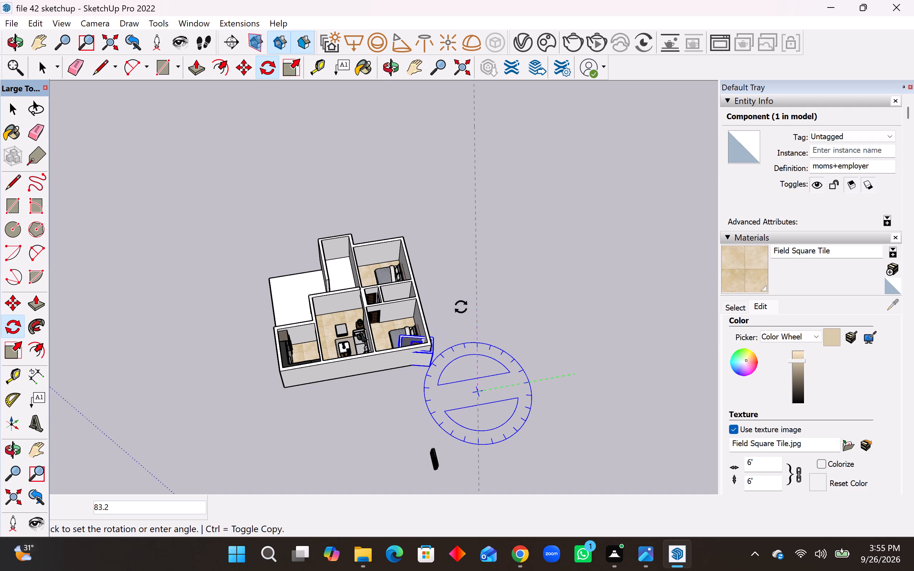
pyautogui.click(461, 340)
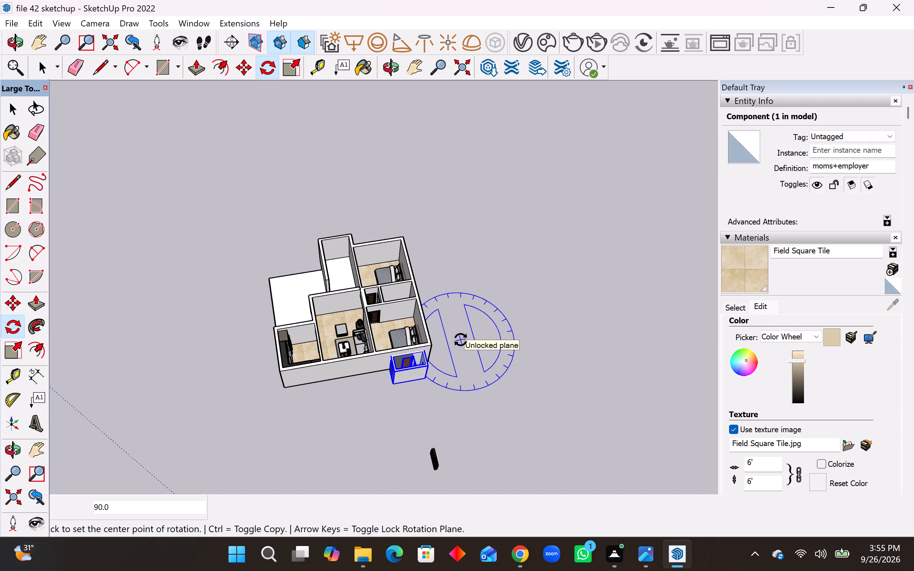
# Move the bathroom model about 24' 5" away from the house wall into open space.
pyautogui.press('m')
pyautogui.scroll(3, 400, 402)
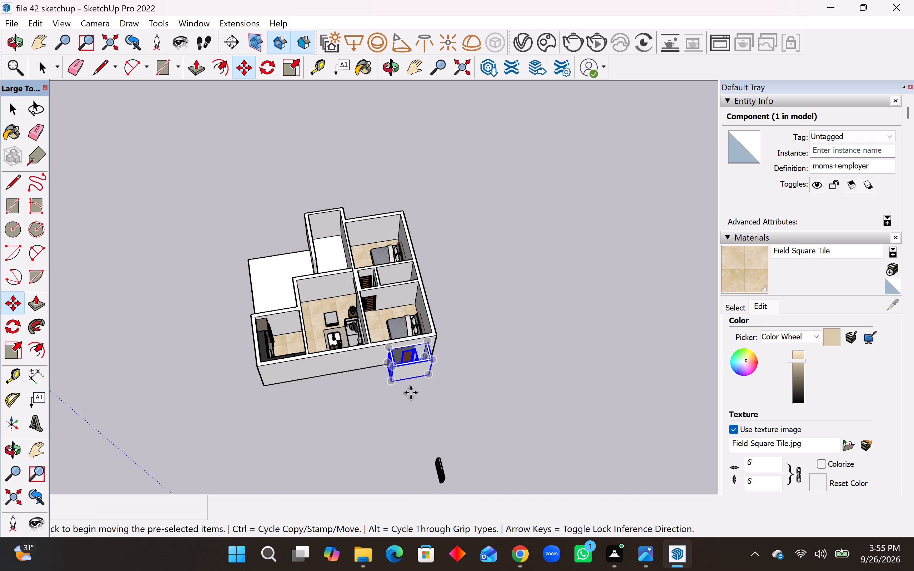
pyautogui.scroll(3, 411, 393)
pyautogui.click(441, 375)
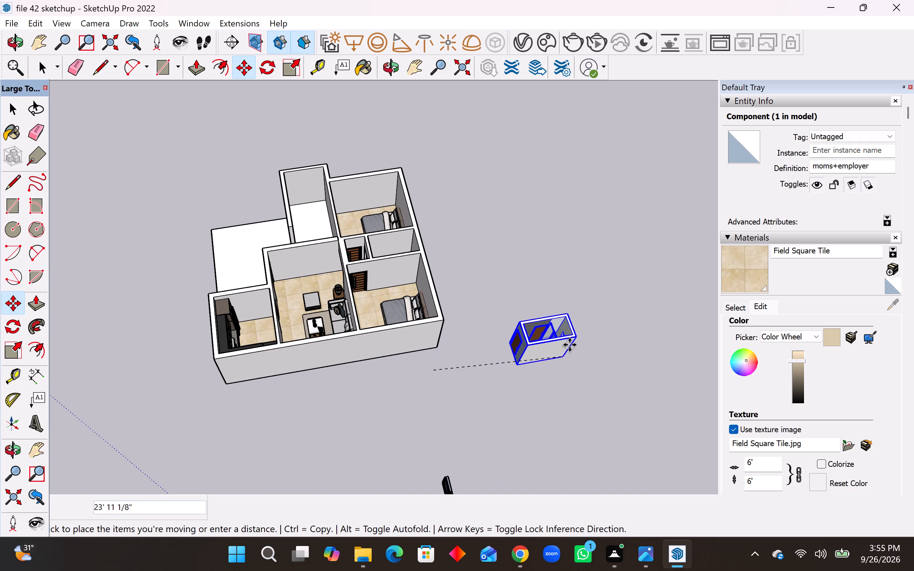
pyautogui.click(568, 335)
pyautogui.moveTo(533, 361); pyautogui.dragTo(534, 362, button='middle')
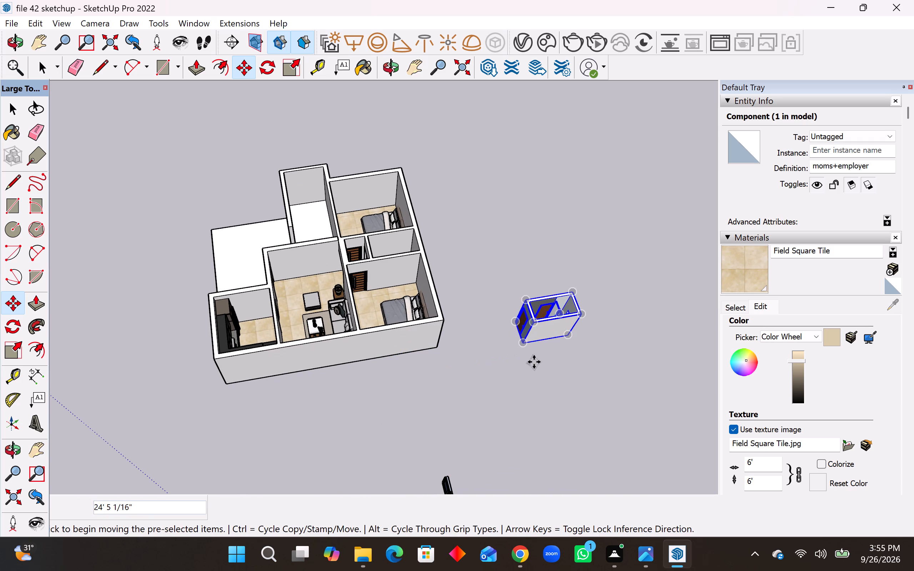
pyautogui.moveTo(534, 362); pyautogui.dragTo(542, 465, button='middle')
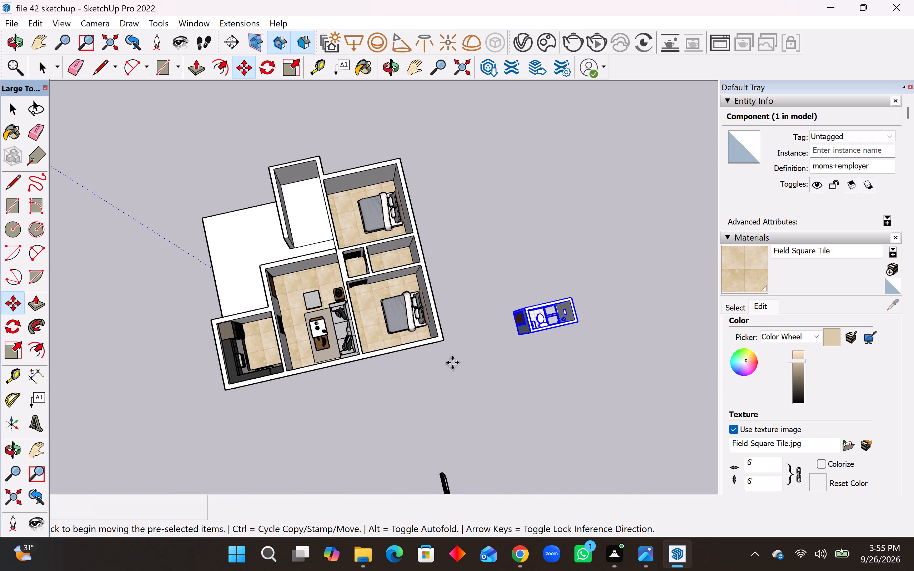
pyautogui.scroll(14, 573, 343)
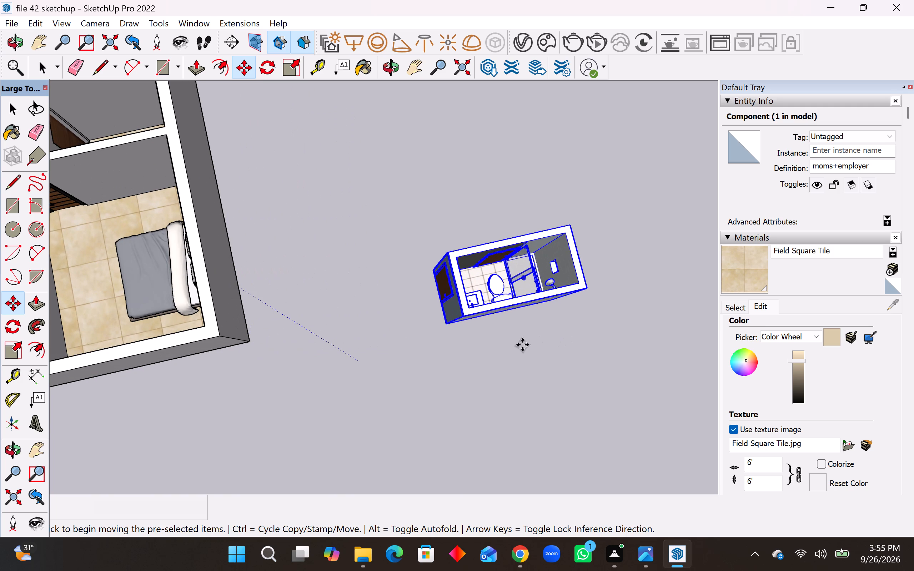
# Explode the imported bathroom component into separate pieces and clear the selection.
pyautogui.scroll(-6, 508, 373)
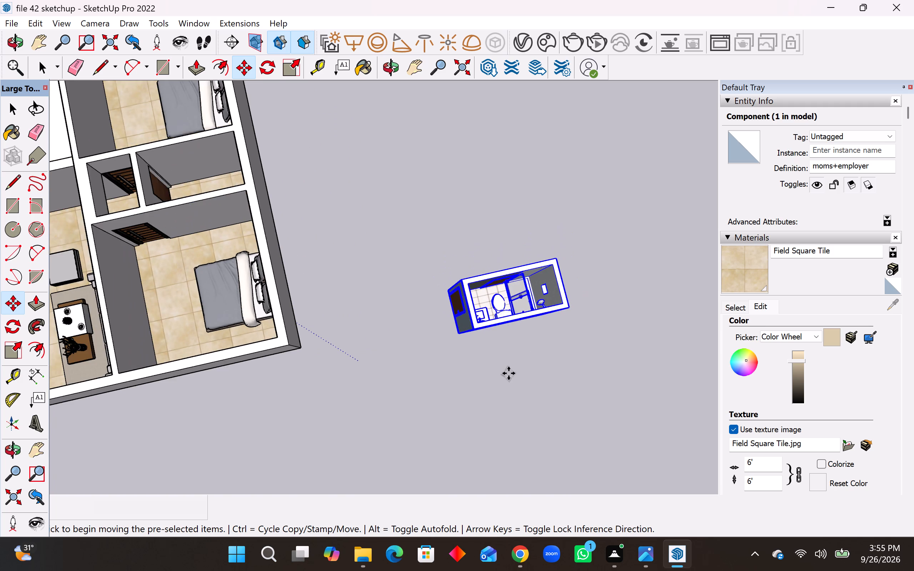
pyautogui.scroll(-2, 508, 373)
pyautogui.rightClick(514, 334)
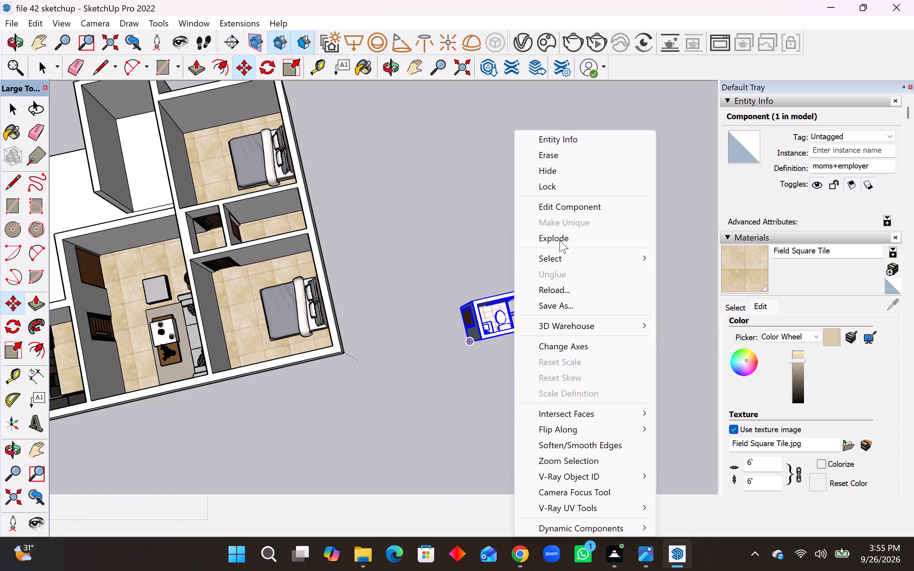
pyautogui.click(559, 240)
pyautogui.press('space')
pyautogui.click(443, 402)
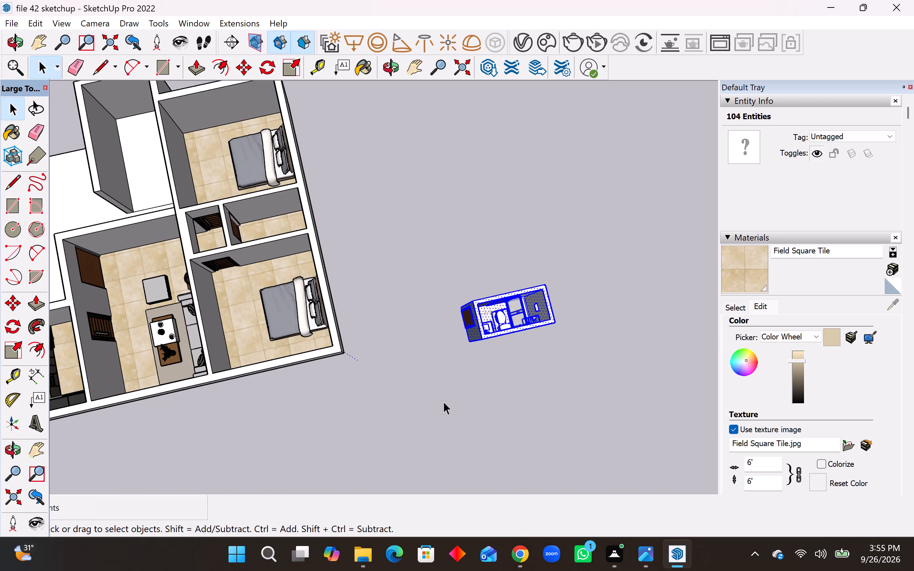
# Move the sink vanity, toilet and shower fixture together from the bathroom model into the small room between the two bedrooms, about 28' away.
pyautogui.moveTo(492, 355); pyautogui.dragTo(910, 256, button='middle')
pyautogui.moveTo(489, 287); pyautogui.dragTo(652, 290, button='middle')
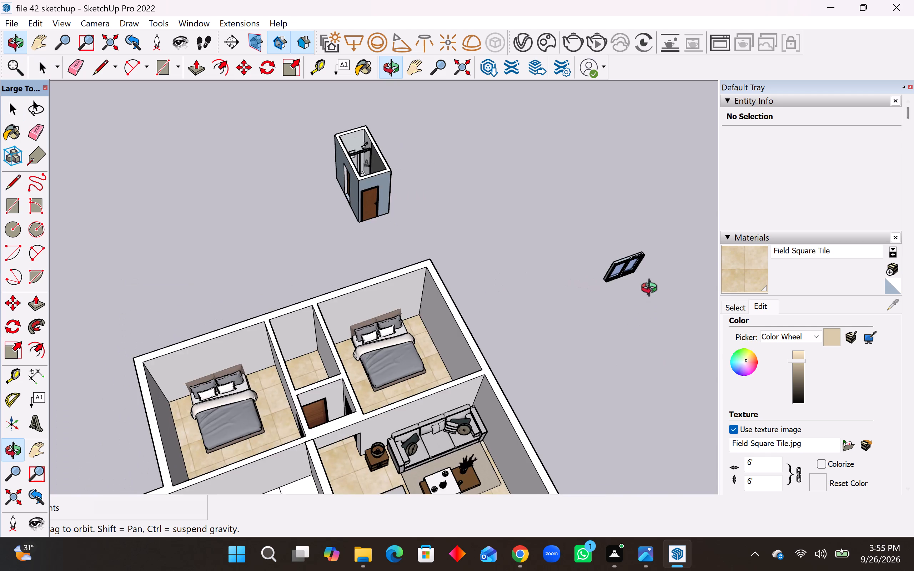
pyautogui.moveTo(652, 290); pyautogui.dragTo(854, 323, button='middle')
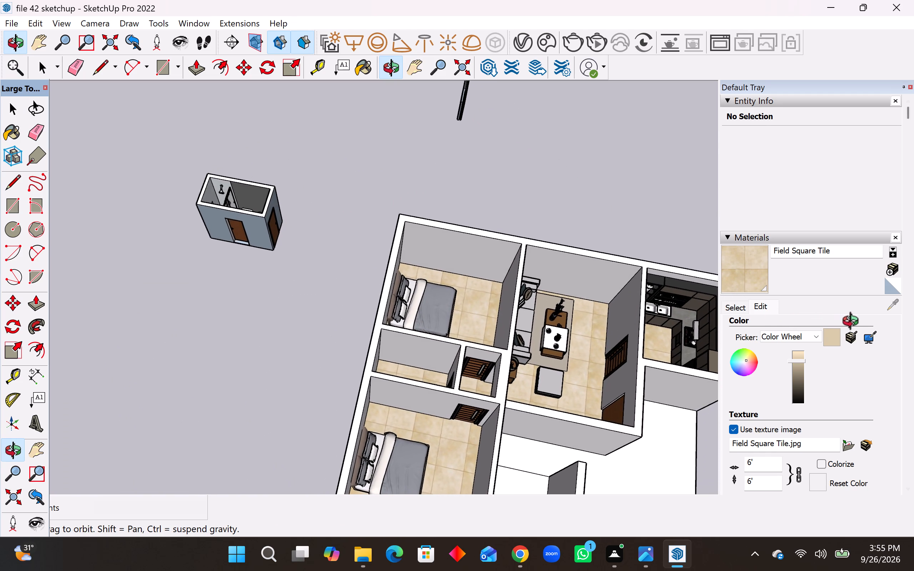
pyautogui.moveTo(854, 323); pyautogui.dragTo(856, 323, button='middle')
pyautogui.moveTo(554, 330); pyautogui.dragTo(643, 357, button='middle')
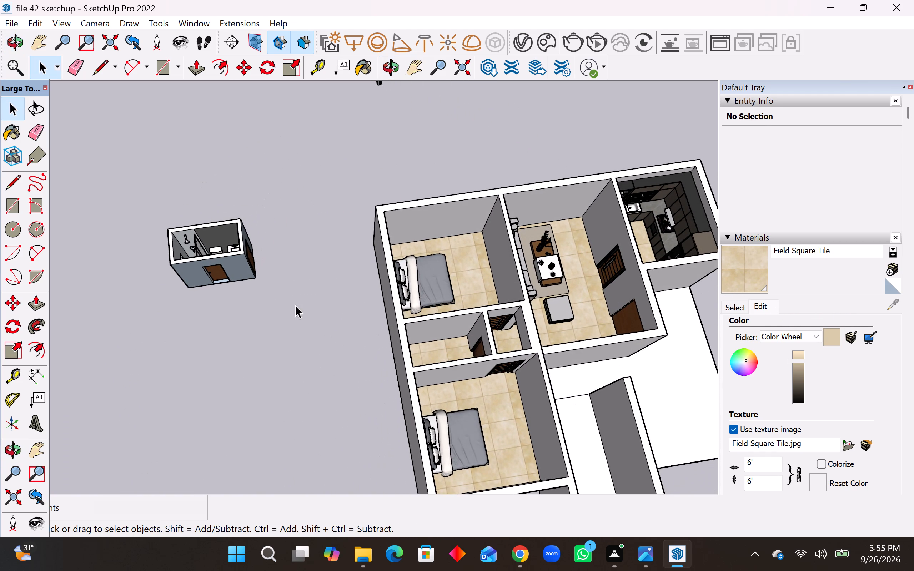
pyautogui.scroll(18, 161, 266)
pyautogui.moveTo(237, 252); pyautogui.dragTo(236, 289, button='middle')
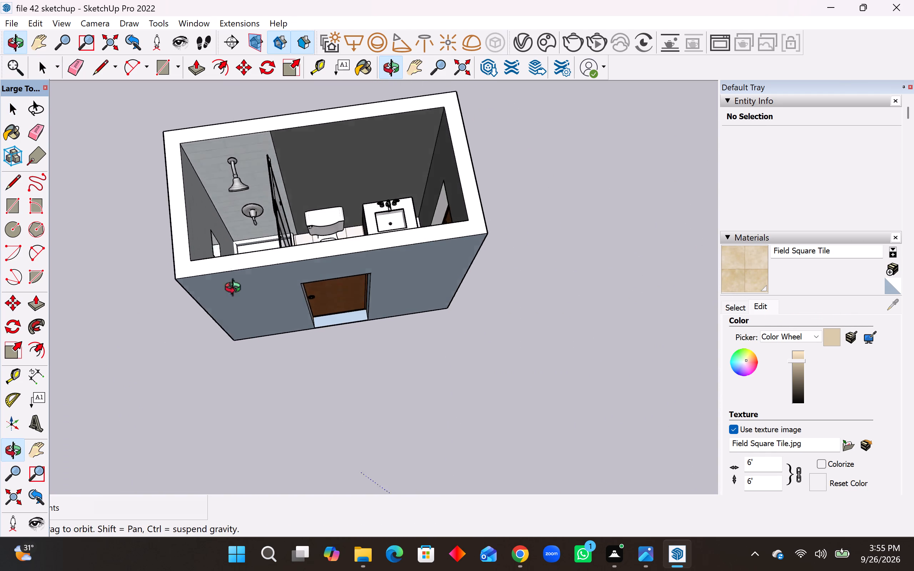
pyautogui.moveTo(236, 289); pyautogui.dragTo(243, 316, button='middle')
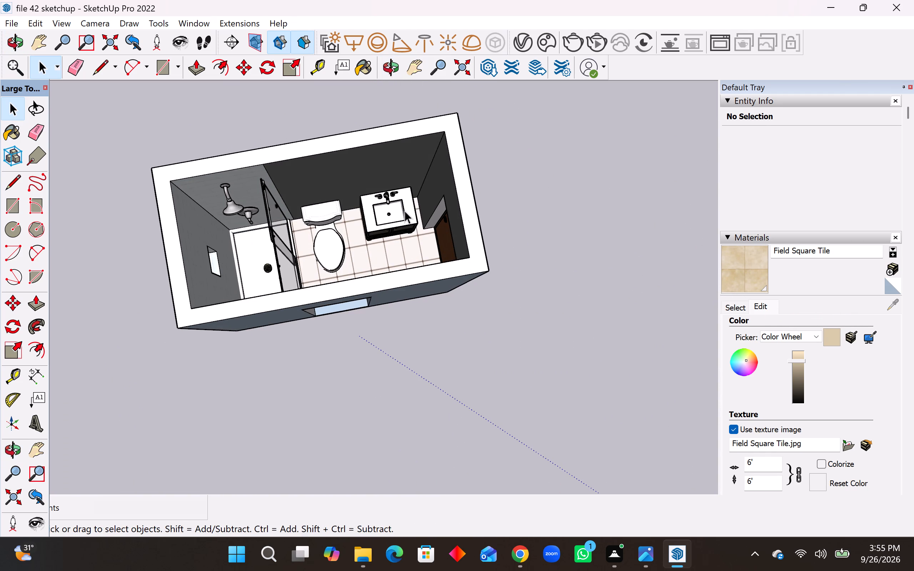
pyautogui.click(405, 211)
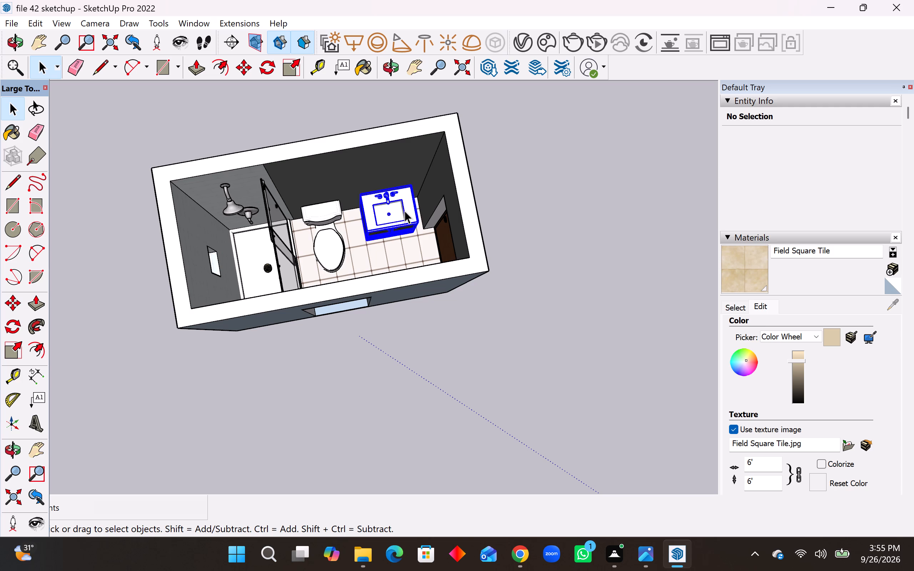
pyautogui.keyDown('ctrl'); pyautogui.click(326, 224); pyautogui.keyUp('ctrl')
pyautogui.keyDown('ctrl'); pyautogui.click(234, 208); pyautogui.keyUp('ctrl')
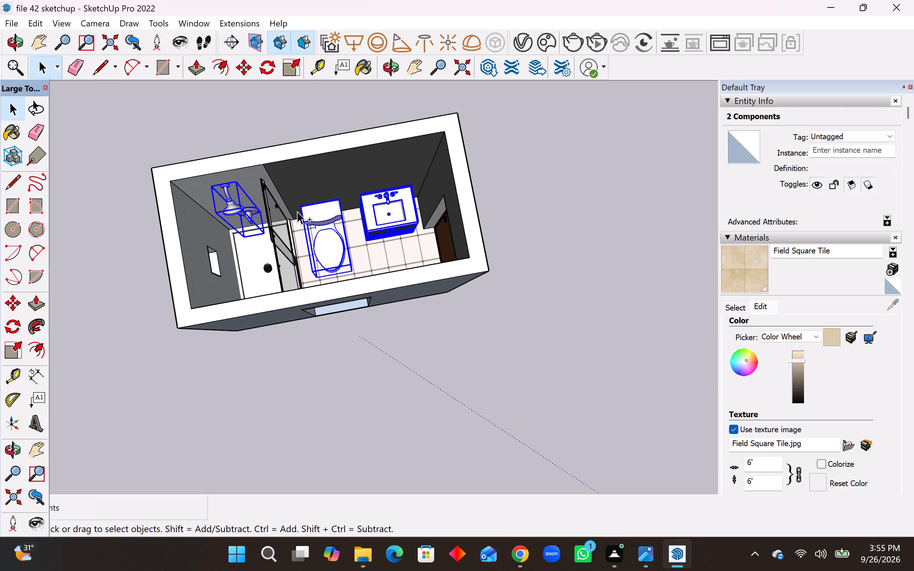
pyautogui.press('m')
pyautogui.moveTo(401, 227); pyautogui.dragTo(353, 225, button='middle')
pyautogui.scroll(17, 457, 209)
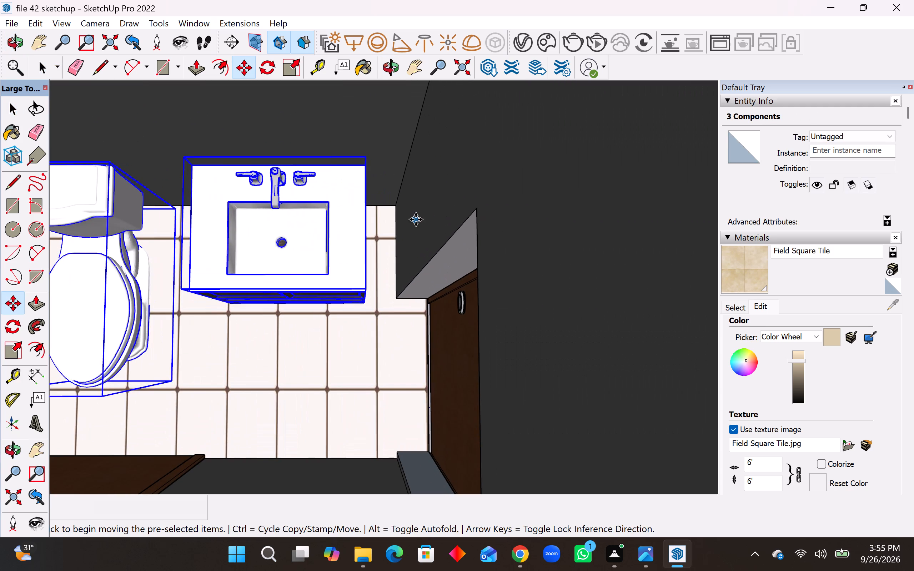
pyautogui.moveTo(416, 219); pyautogui.dragTo(319, 201, button='middle')
pyautogui.scroll(2, 400, 235)
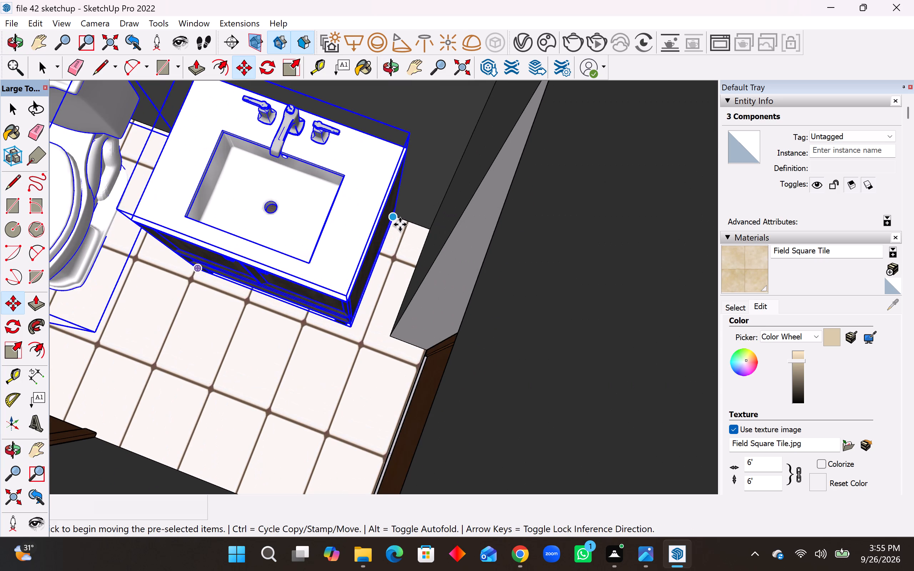
pyautogui.click(400, 221)
pyautogui.scroll(-4, 388, 228)
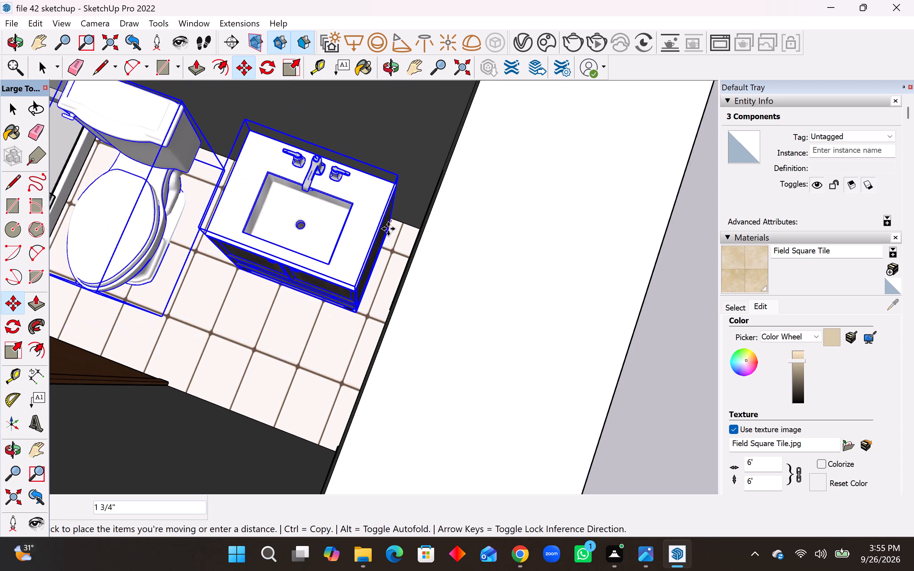
pyautogui.scroll(-12, 388, 229)
pyautogui.scroll(-11, 389, 229)
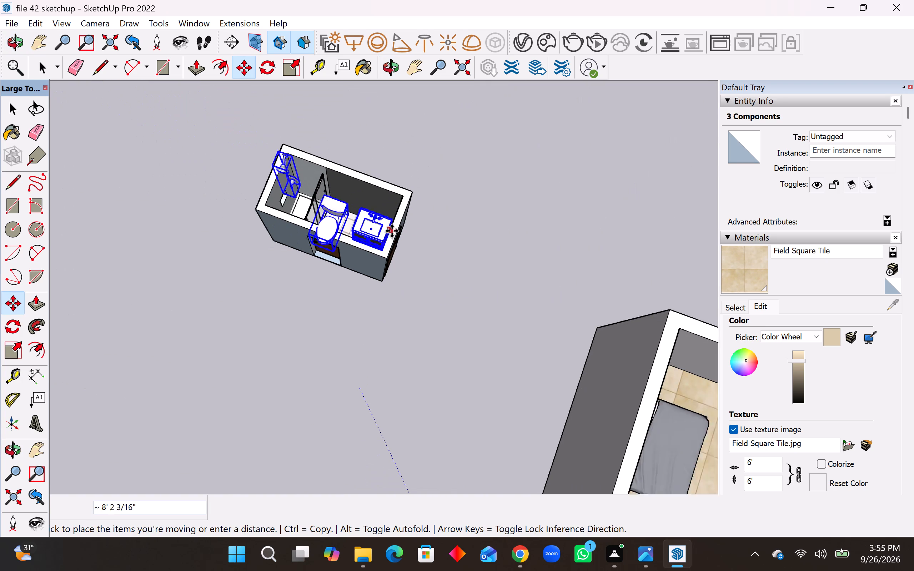
pyautogui.scroll(-11, 392, 231)
pyautogui.scroll(7, 523, 389)
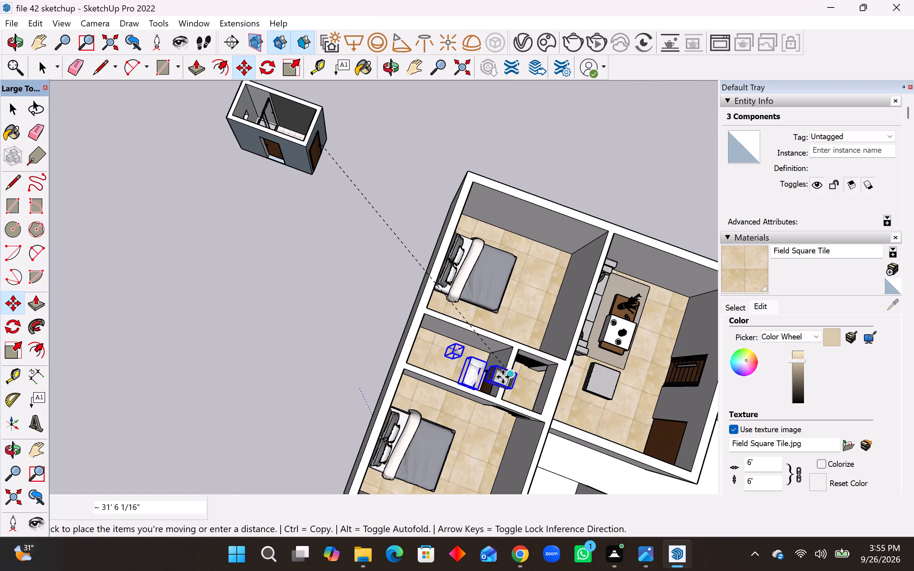
pyautogui.scroll(16, 503, 377)
pyautogui.scroll(4, 467, 353)
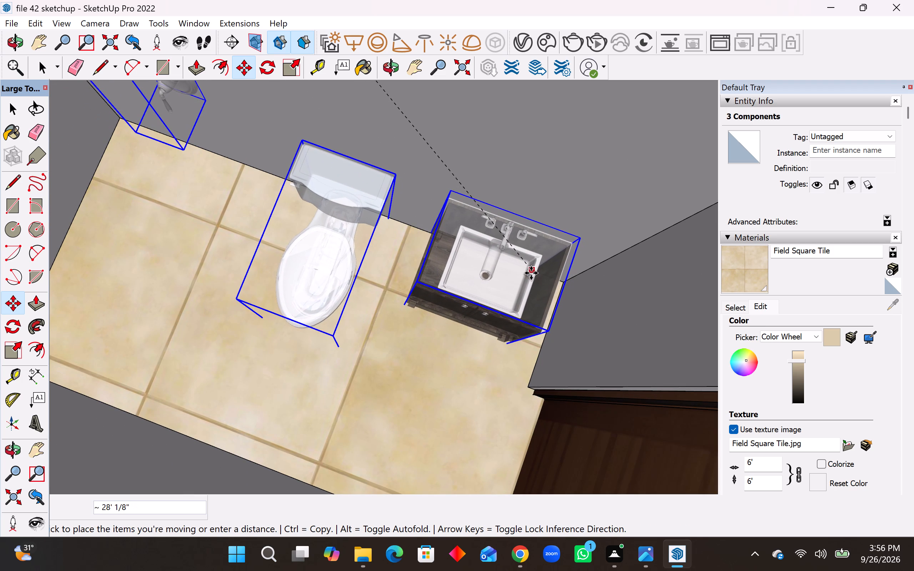
pyautogui.click(532, 273)
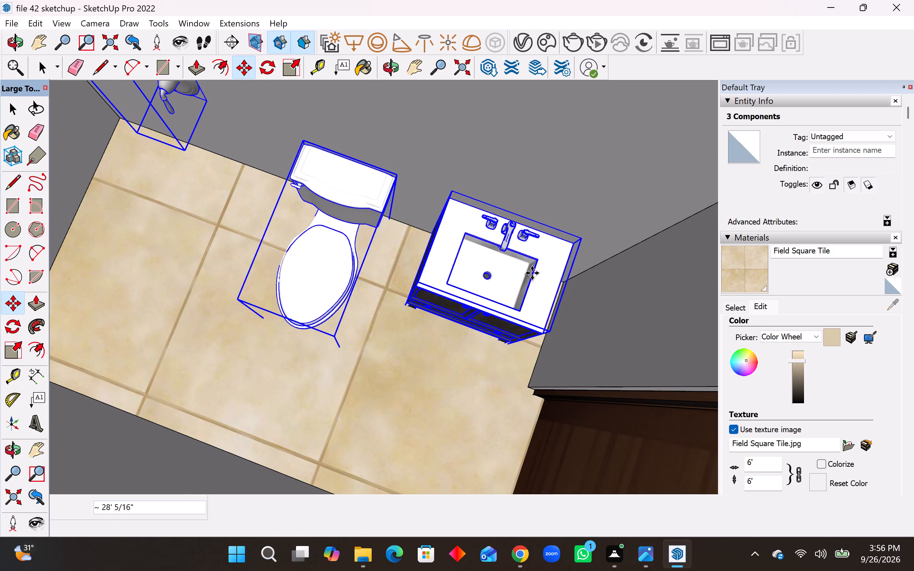
# Shift the three bathroom fixtures slightly along the wall, away from the corner by the door, and clear the selection.
pyautogui.scroll(-10, 500, 323)
pyautogui.moveTo(508, 323); pyautogui.dragTo(455, 304, button='middle')
pyautogui.scroll(1, 508, 323)
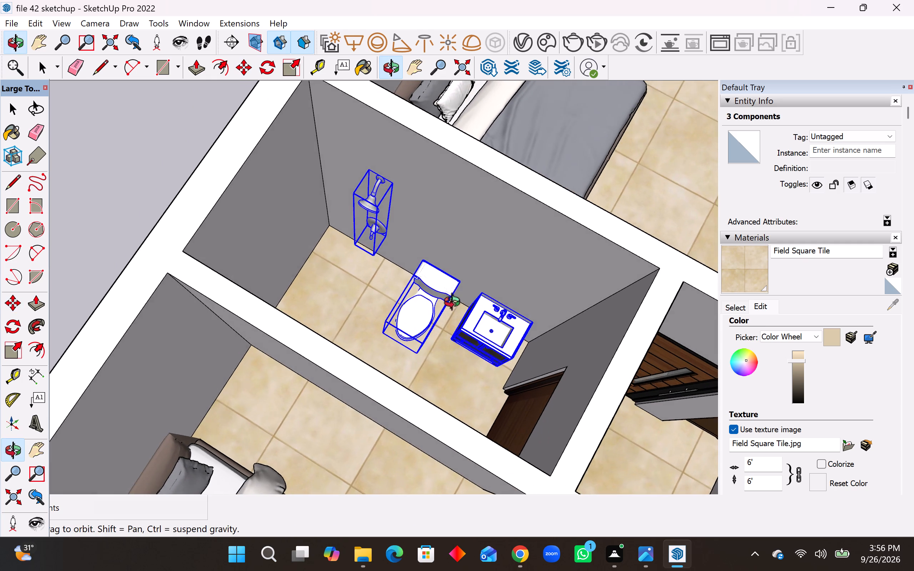
pyautogui.moveTo(455, 304); pyautogui.dragTo(453, 304, button='middle')
pyautogui.scroll(13, 518, 344)
pyautogui.moveTo(545, 337); pyautogui.dragTo(539, 329, button='middle')
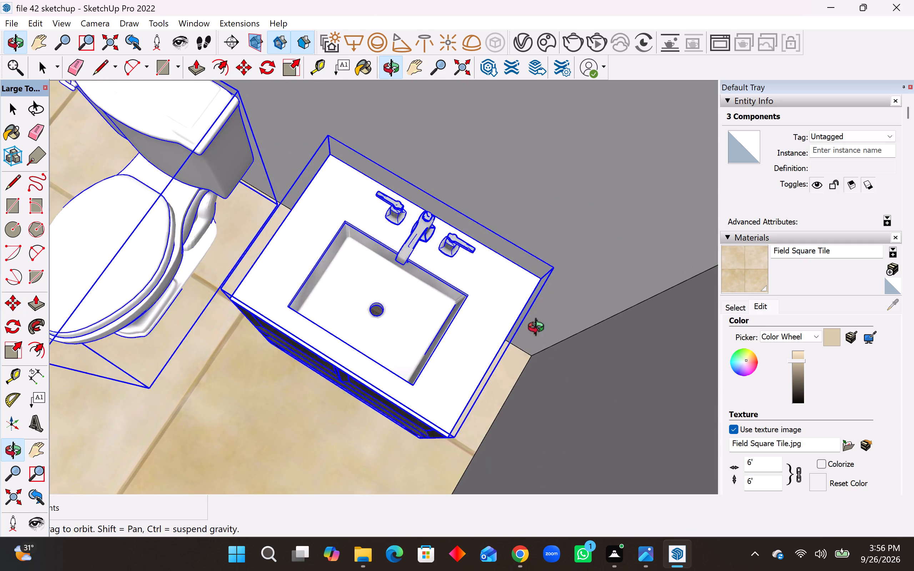
pyautogui.moveTo(539, 329); pyautogui.dragTo(485, 299, button='middle')
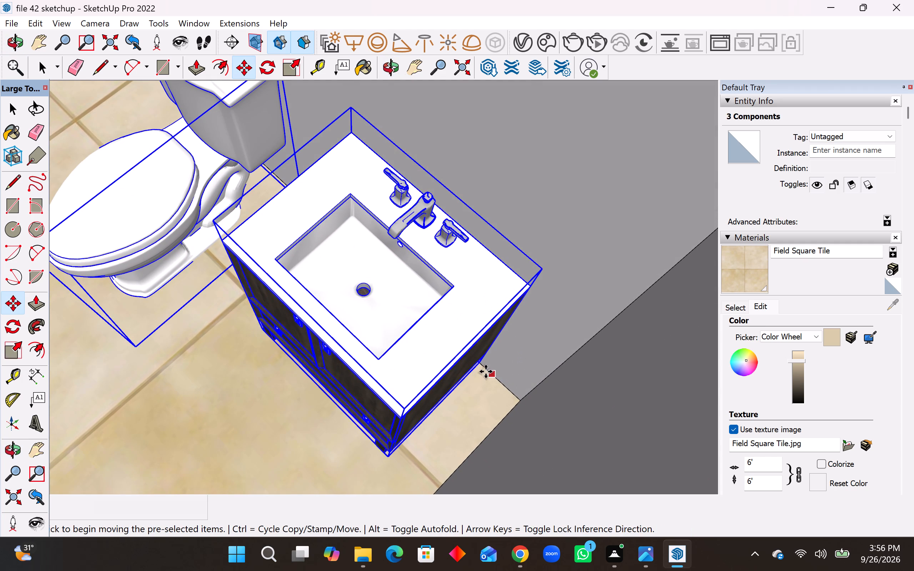
pyautogui.click(485, 368)
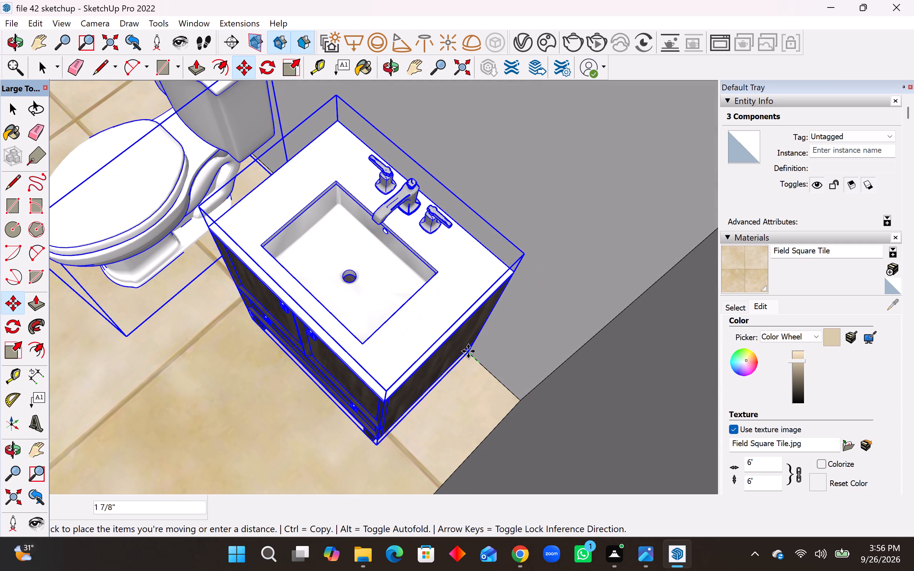
pyautogui.click(461, 346)
pyautogui.scroll(-3, 458, 408)
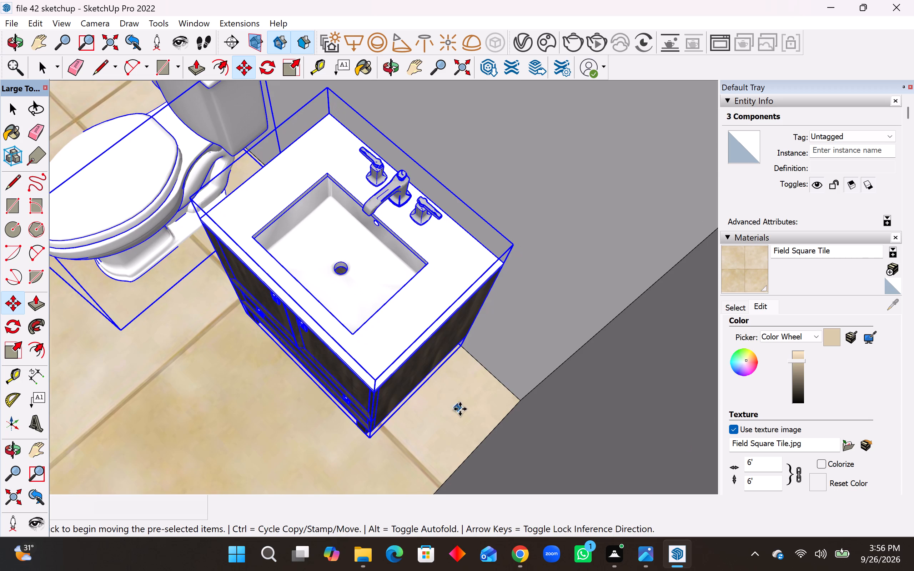
pyautogui.scroll(-8, 460, 409)
pyautogui.moveTo(492, 422); pyautogui.dragTo(596, 395, button='middle')
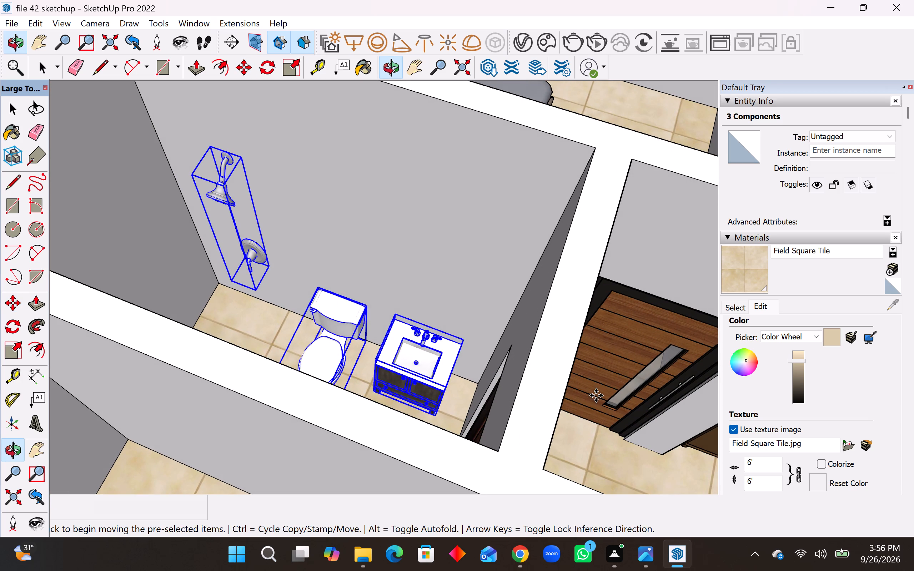
pyautogui.press('space')
pyautogui.scroll(-10, 596, 395)
pyautogui.click(310, 349)
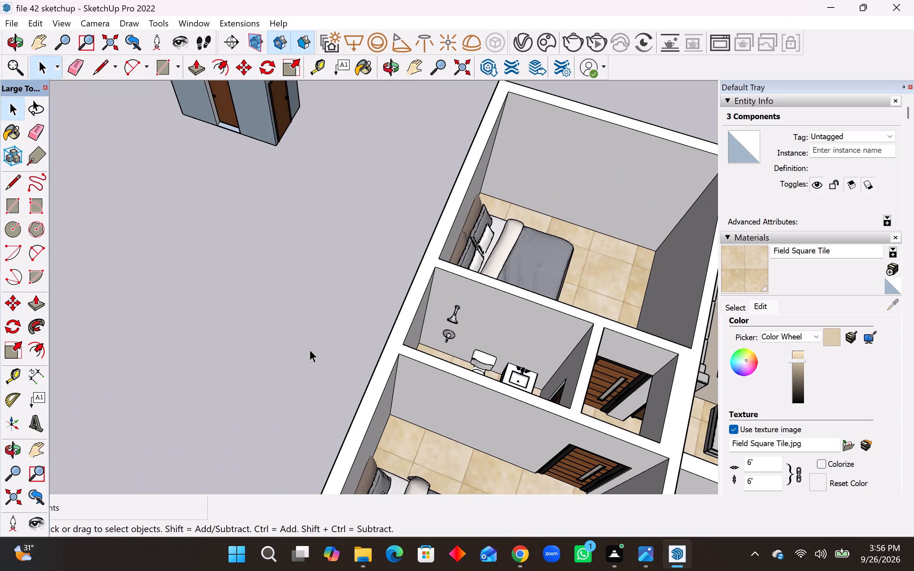
# Draw a 4' by 4' window rectangle on the kitchen's exterior front wall, beside the main entrance.
pyautogui.scroll(-13, 327, 348)
pyautogui.scroll(-2, 413, 365)
pyautogui.moveTo(415, 367); pyautogui.dragTo(356, 369, button='middle')
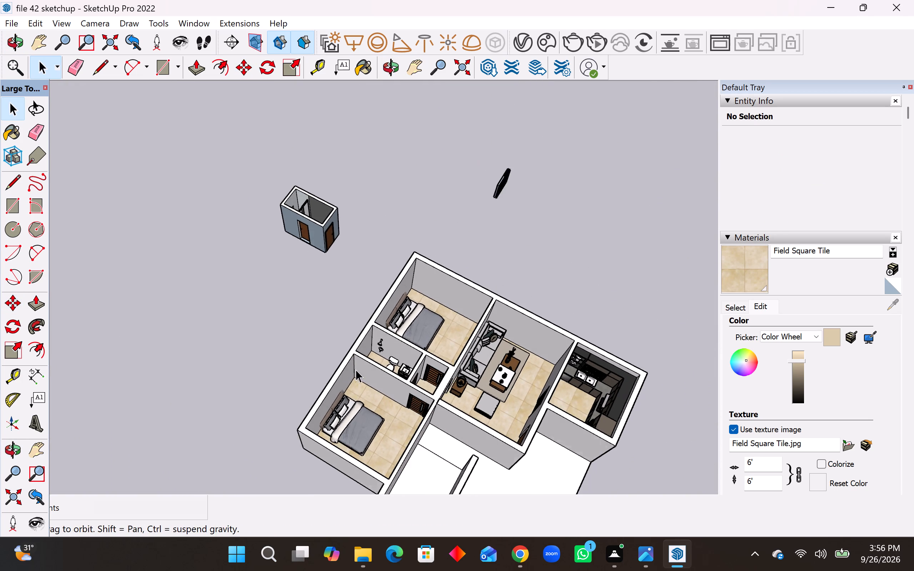
pyautogui.moveTo(356, 369); pyautogui.dragTo(361, 369, button='middle')
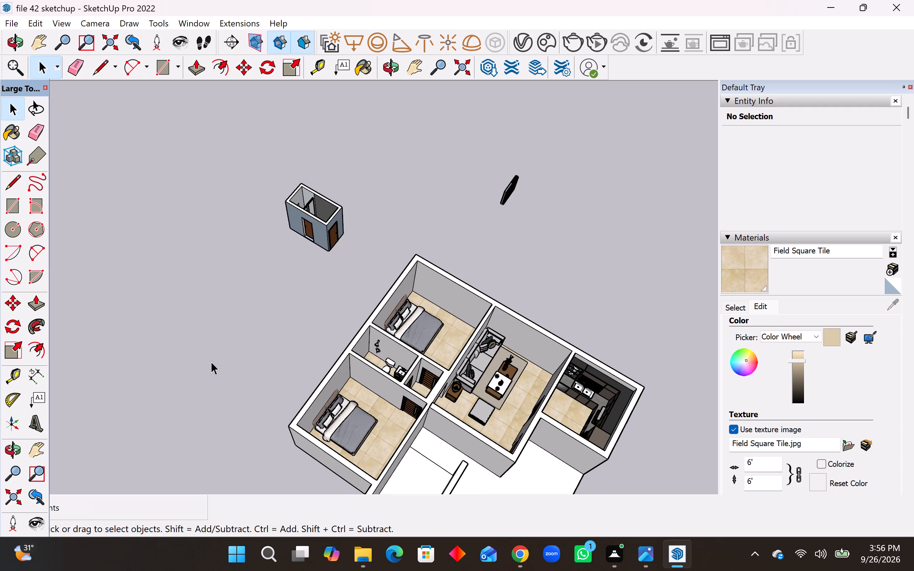
pyautogui.moveTo(328, 442); pyautogui.dragTo(140, 295, button='middle')
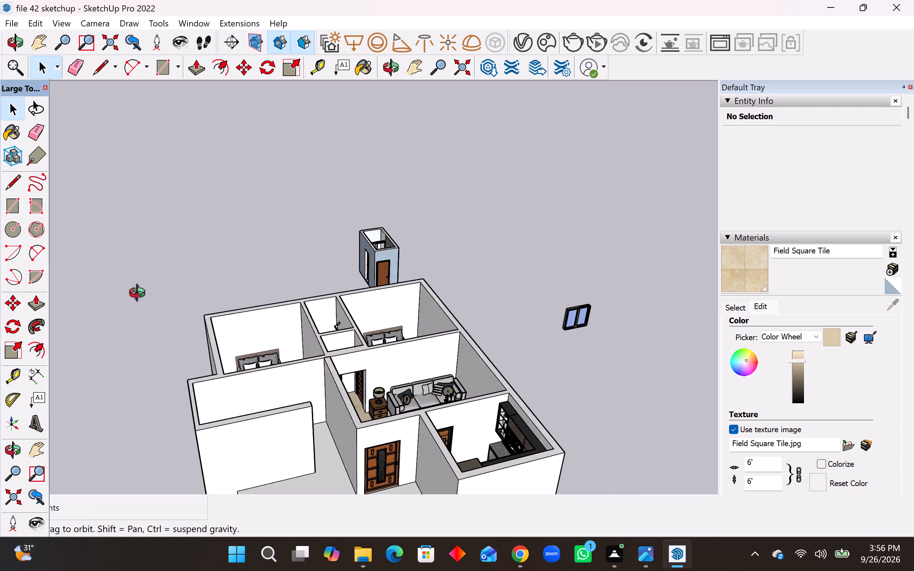
pyautogui.moveTo(140, 295); pyautogui.dragTo(116, 295, button='middle')
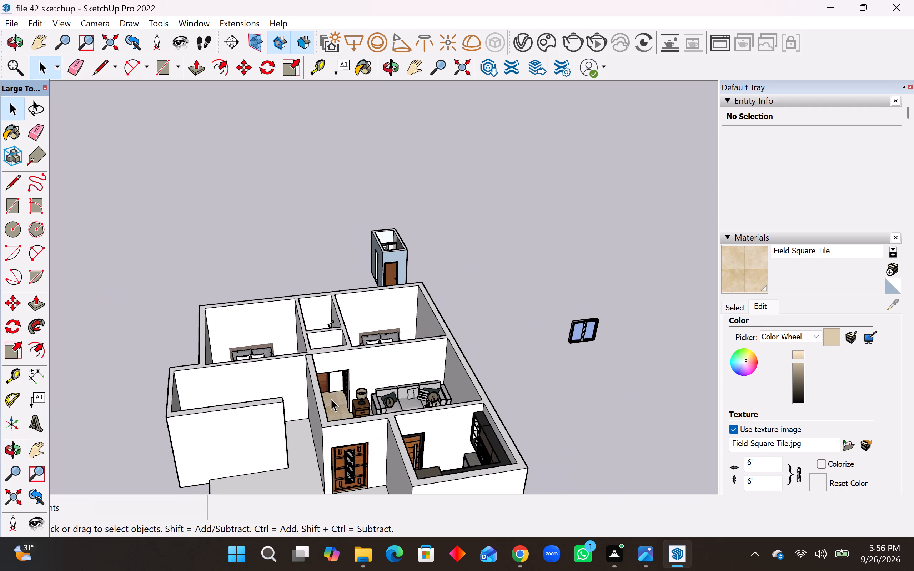
pyautogui.scroll(-9, 407, 373)
pyautogui.moveTo(445, 458); pyautogui.dragTo(424, 456, button='middle')
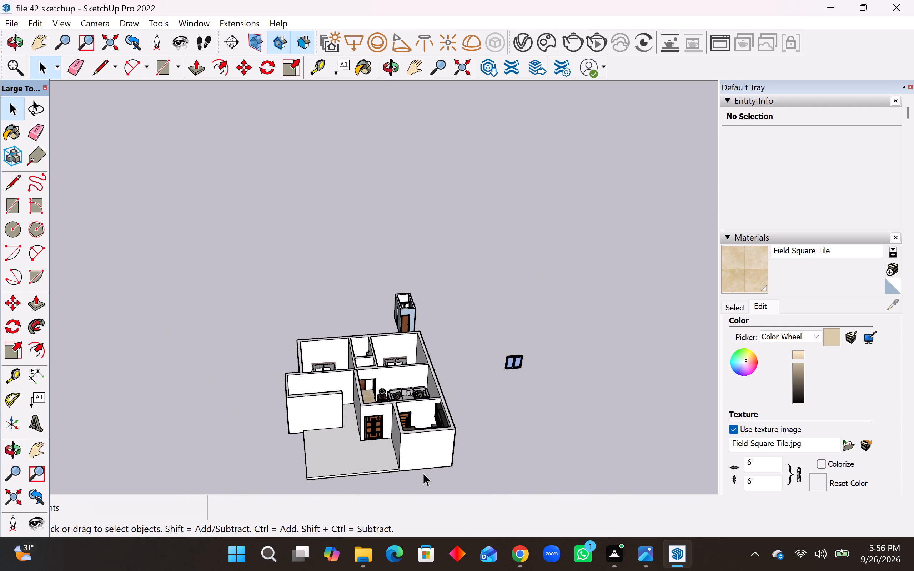
pyautogui.scroll(18, 423, 473)
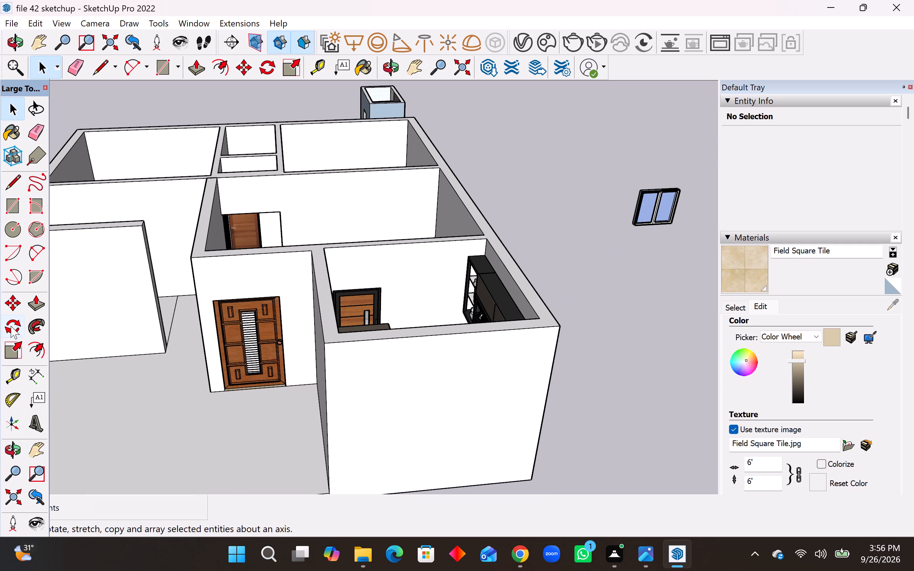
pyautogui.click(11, 215)
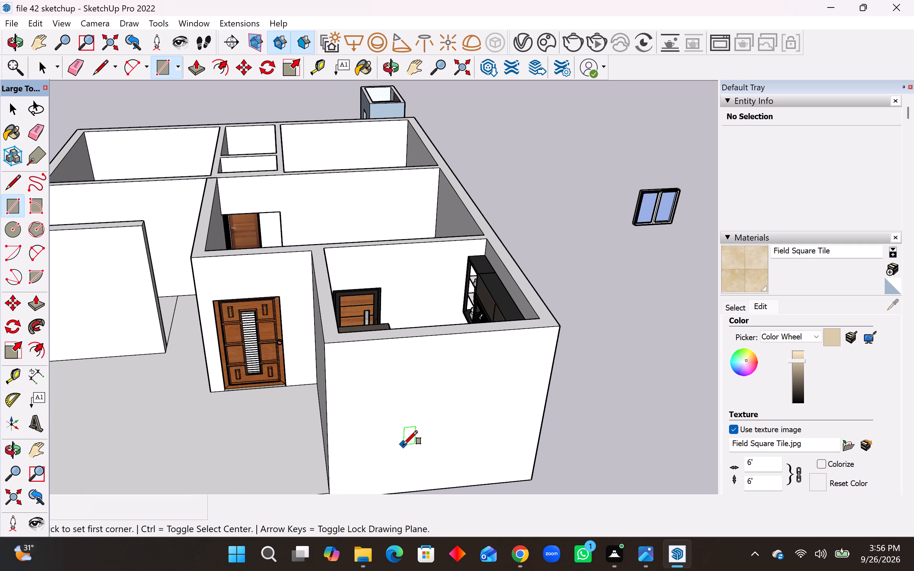
pyautogui.click(403, 445)
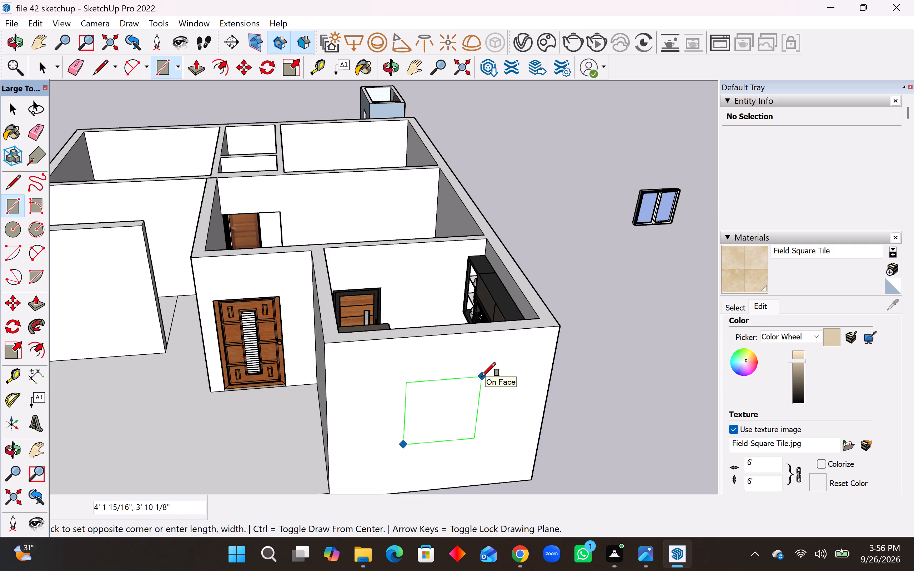
pyautogui.write("4',4'")
pyautogui.press('Return')
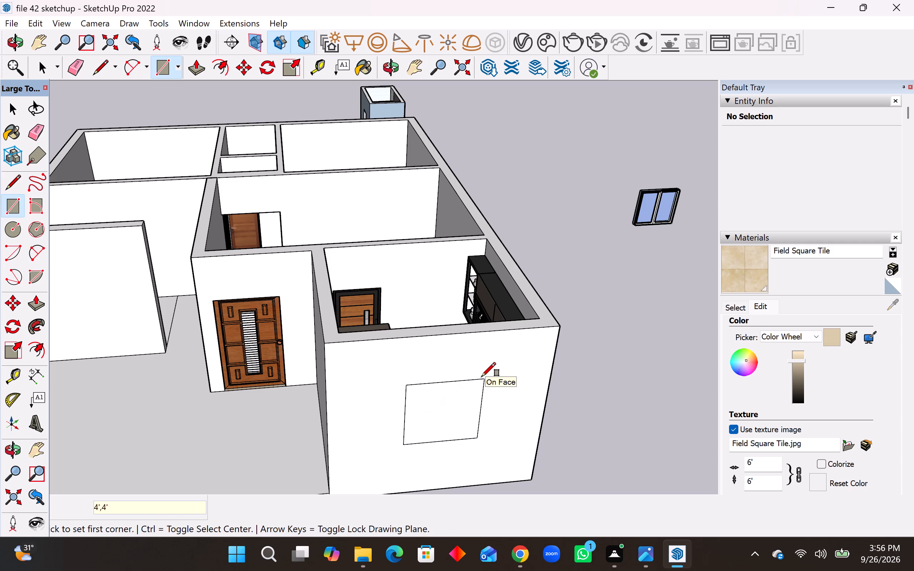
# Draw three 4' by 4' window rectangles along the long exterior side wall, one each for the kitchen and the two rooms behind it.
pyautogui.moveTo(629, 390); pyautogui.dragTo(303, 406, button='middle')
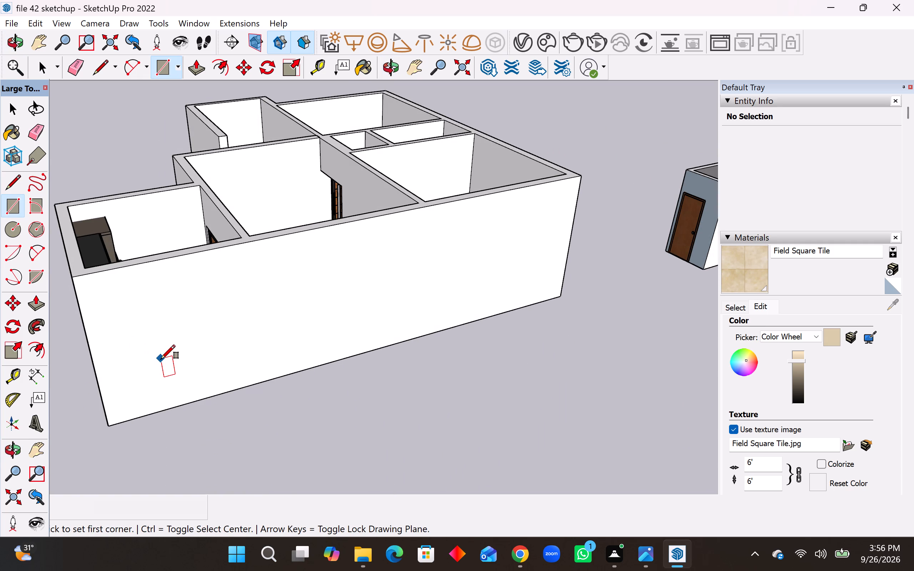
pyautogui.click(161, 359)
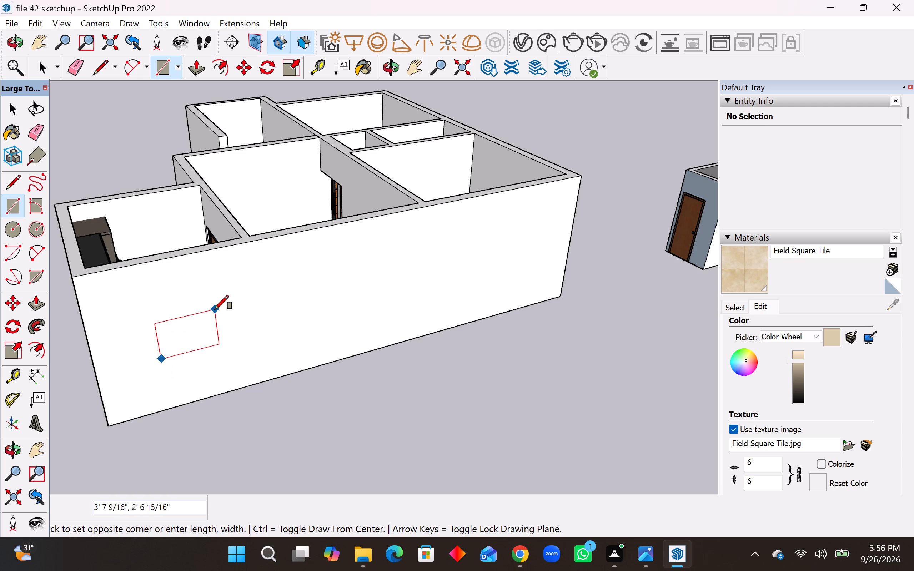
pyautogui.write("4',4'")
pyautogui.press('Return')
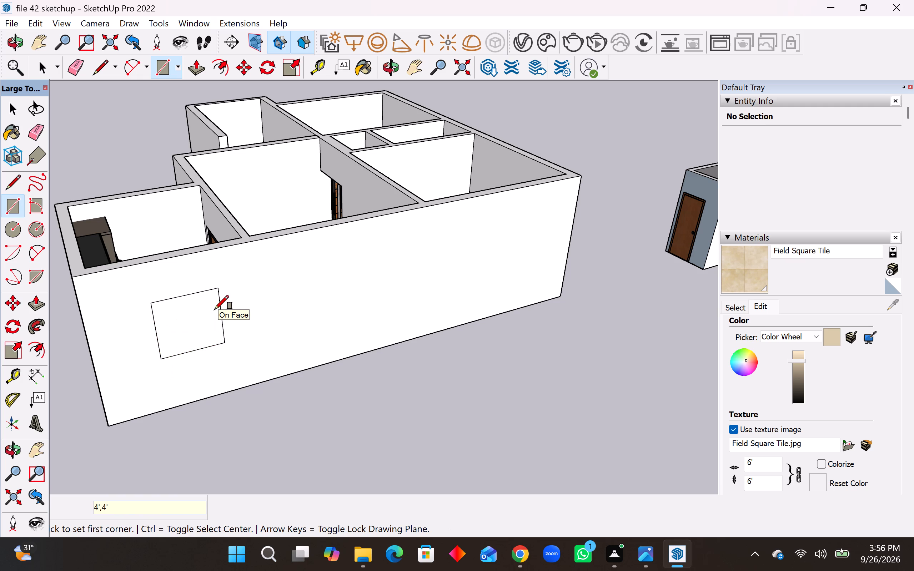
pyautogui.moveTo(329, 304); pyautogui.dragTo(244, 312, button='middle')
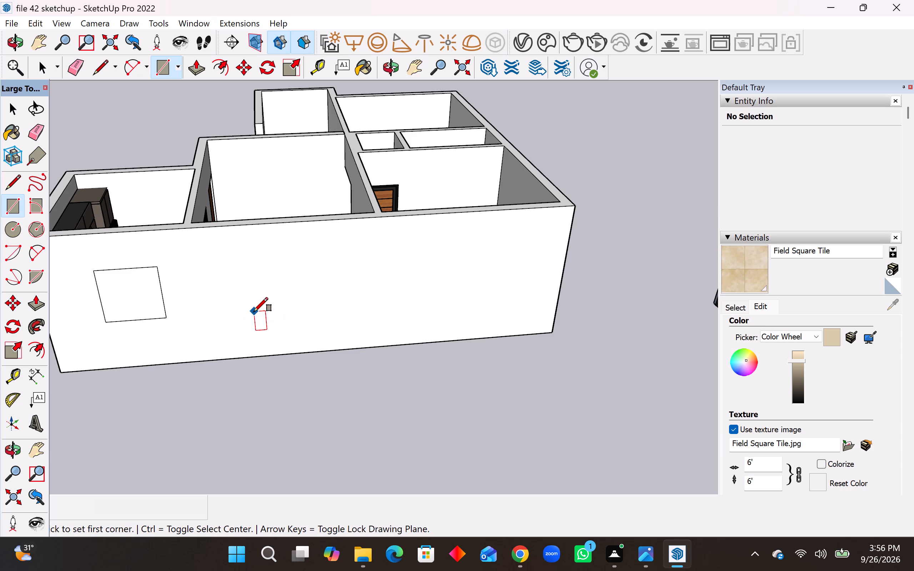
pyautogui.click(254, 312)
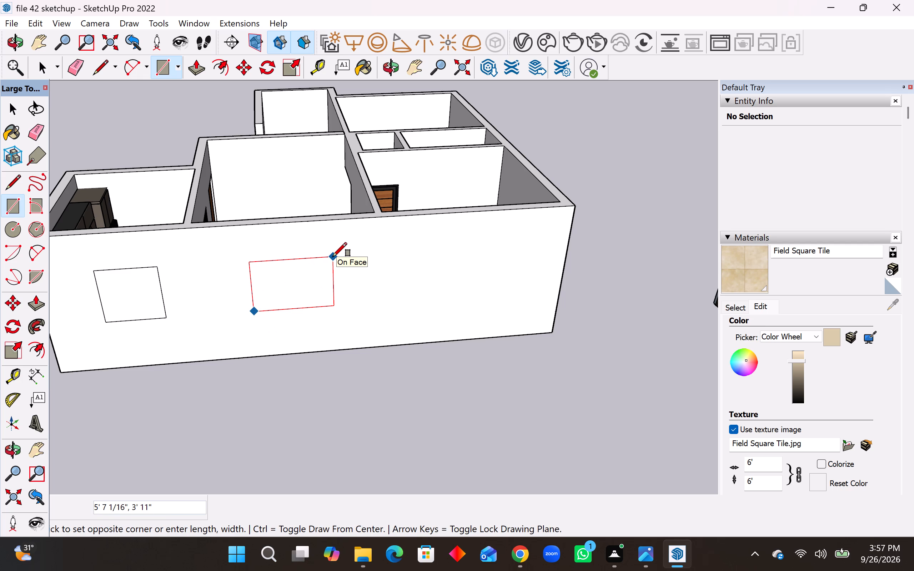
pyautogui.write("4',4'")
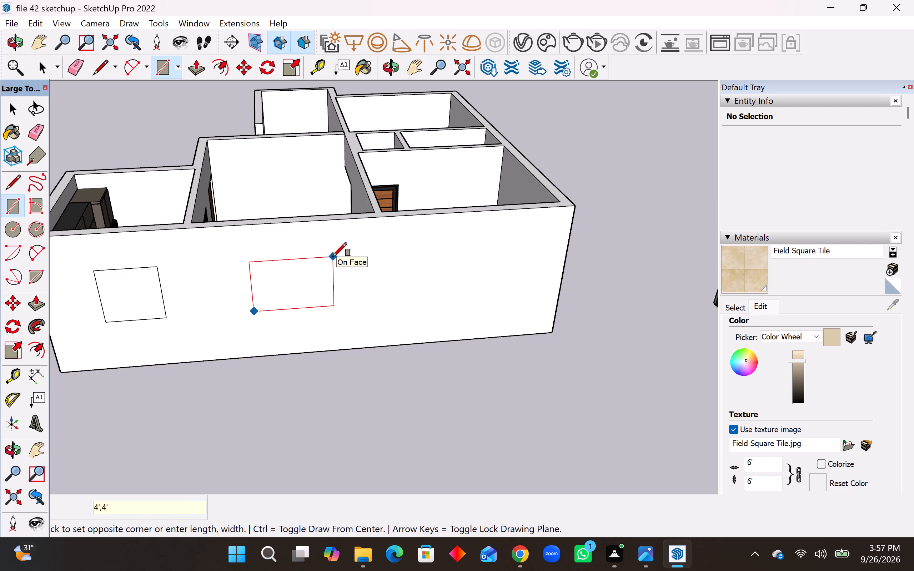
pyautogui.press('Return')
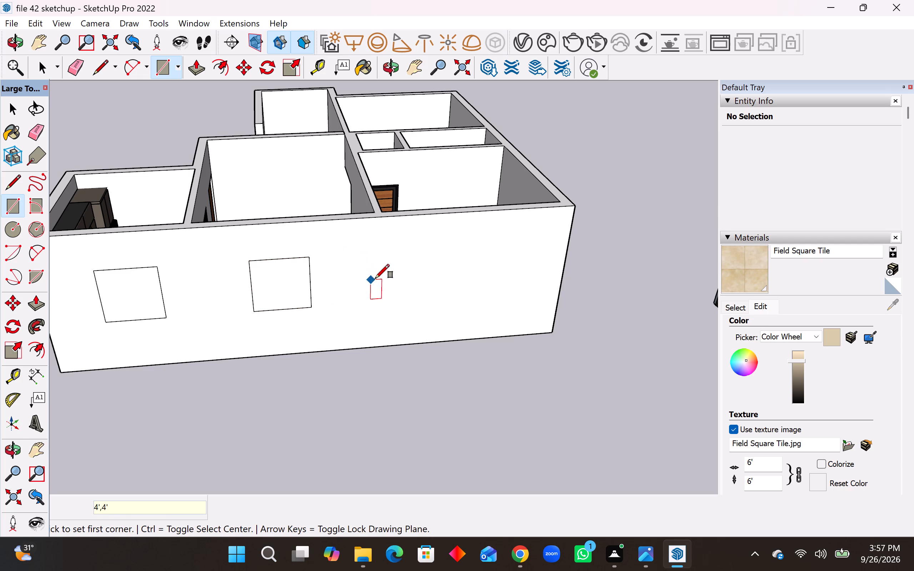
pyautogui.moveTo(375, 278); pyautogui.dragTo(315, 246, button='middle')
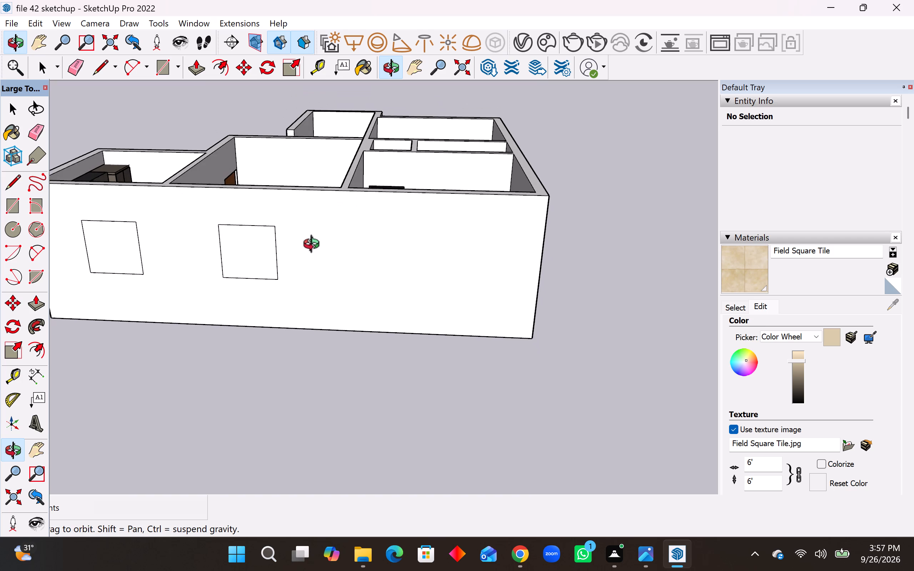
pyautogui.moveTo(315, 246); pyautogui.dragTo(307, 247, button='middle')
pyautogui.scroll(5, 453, 287)
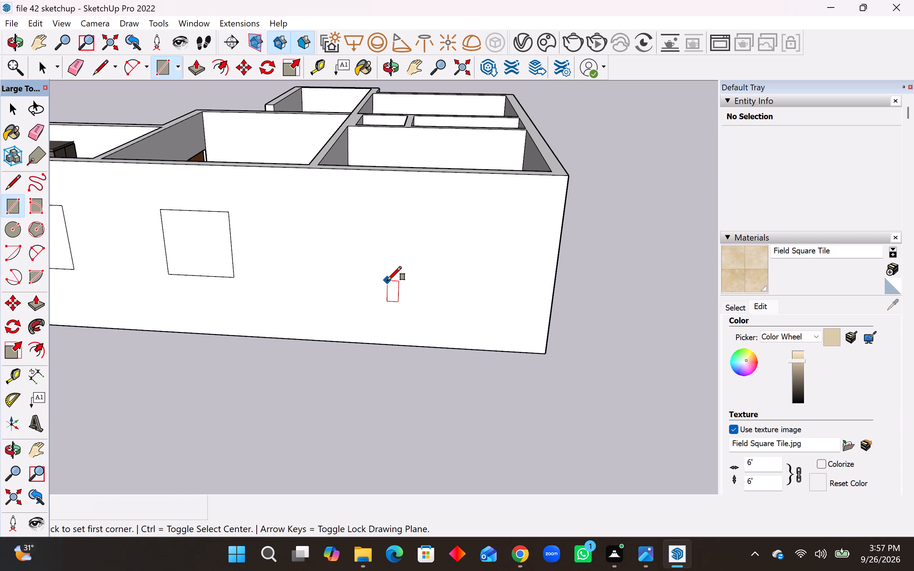
pyautogui.moveTo(387, 281); pyautogui.dragTo(391, 280)
pyautogui.write("4',4'")
pyautogui.press('Return')
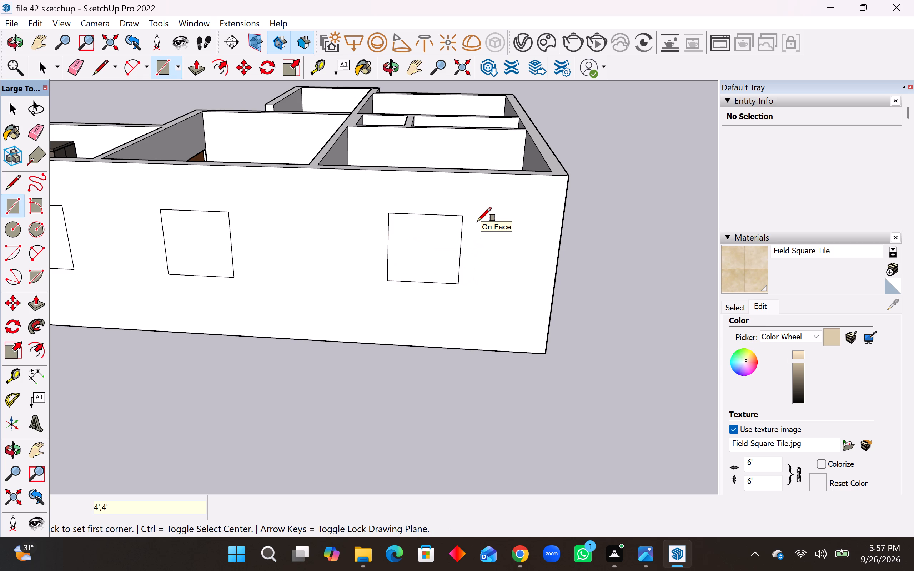
# Draw window rectangles on the rear exterior wall: 4' by 4' for each bedroom and 2' by 2' for the bathroom between them.
pyautogui.moveTo(591, 279); pyautogui.dragTo(223, 308, button='middle')
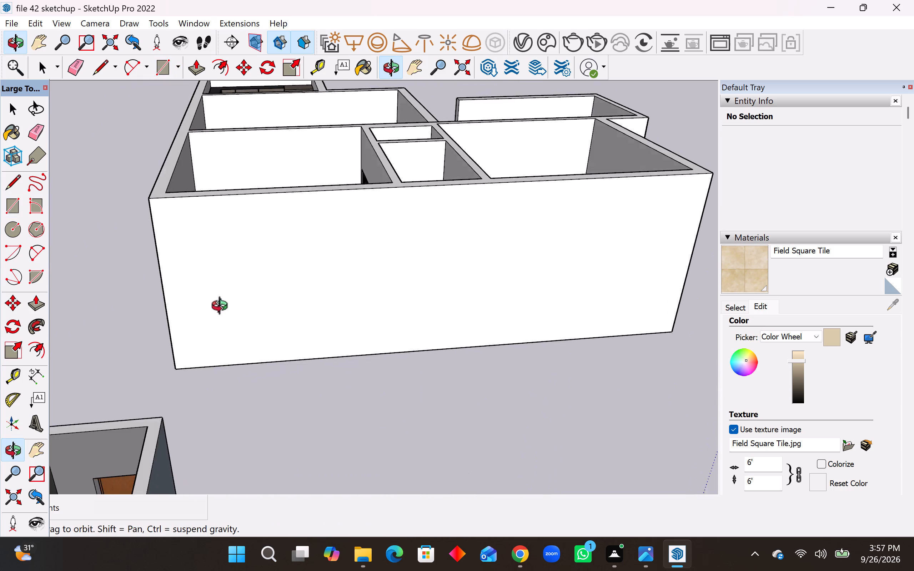
pyautogui.moveTo(223, 308); pyautogui.dragTo(219, 308, button='middle')
pyautogui.click(220, 304)
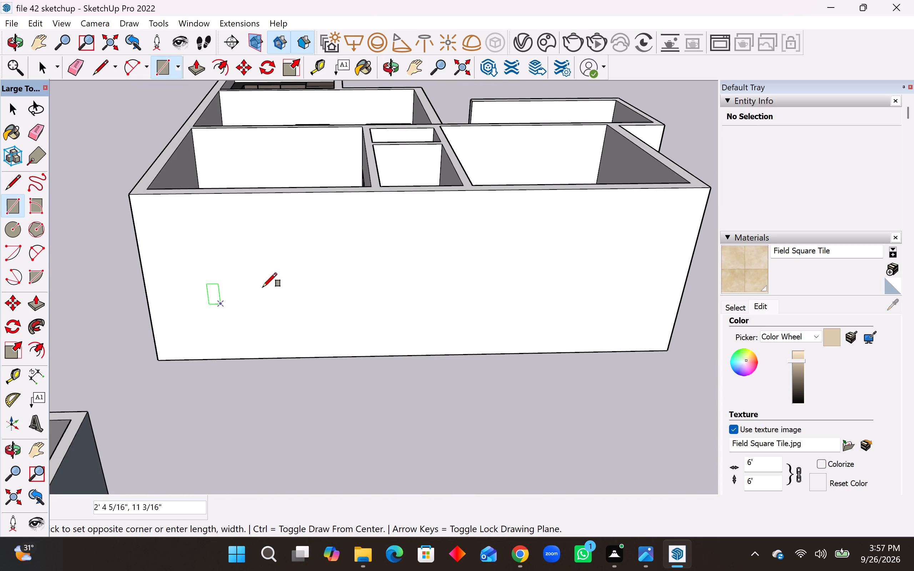
pyautogui.write("4',4'")
pyautogui.press('Return')
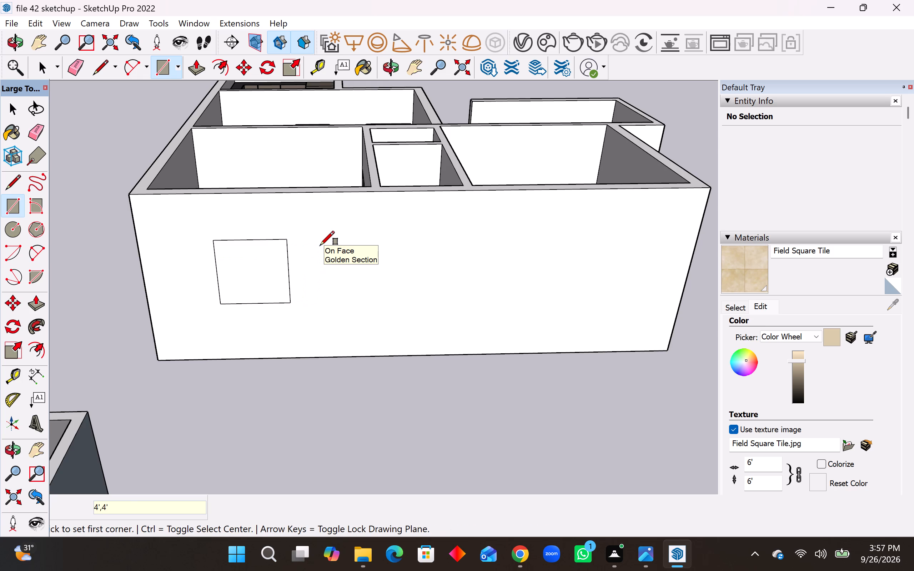
pyautogui.click(410, 275)
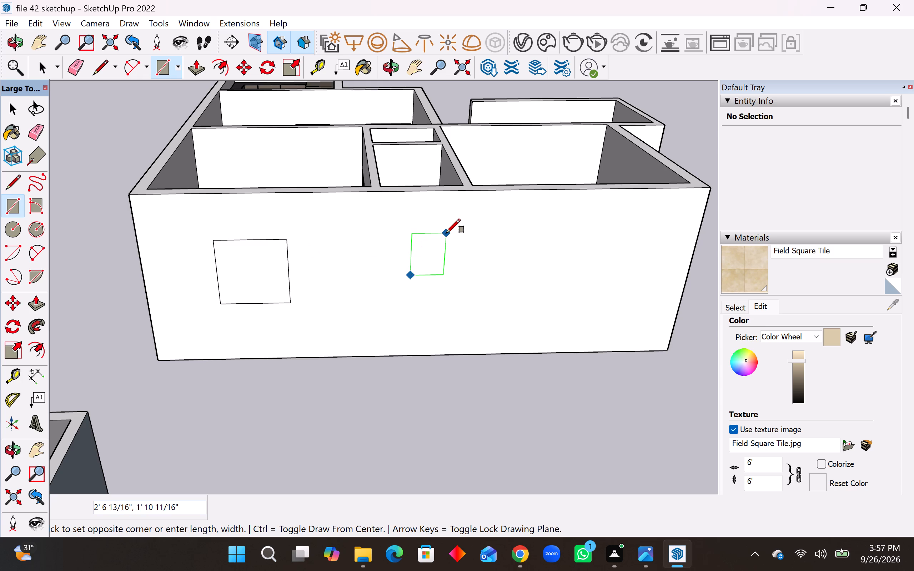
pyautogui.write("2',2'")
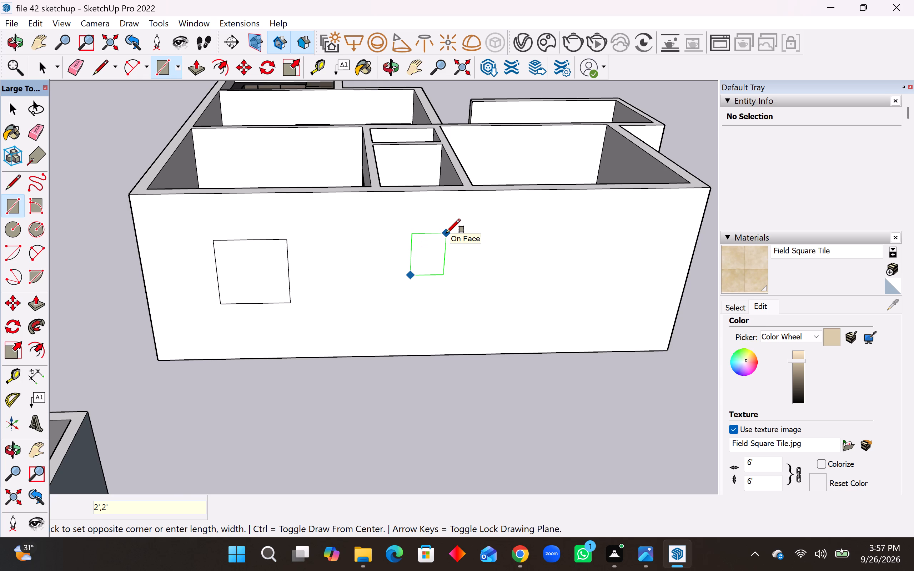
pyautogui.press('Return')
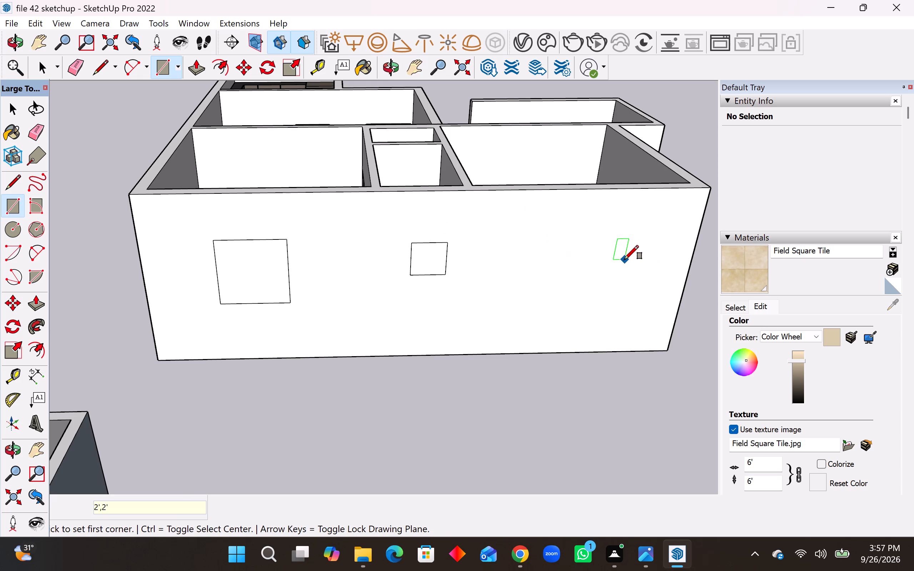
pyautogui.scroll(4, 622, 256)
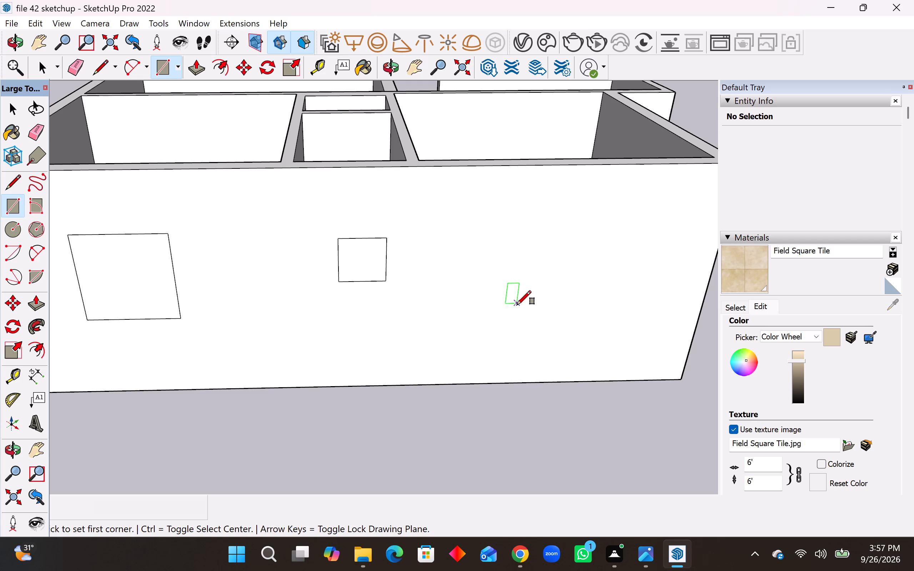
pyautogui.click(517, 306)
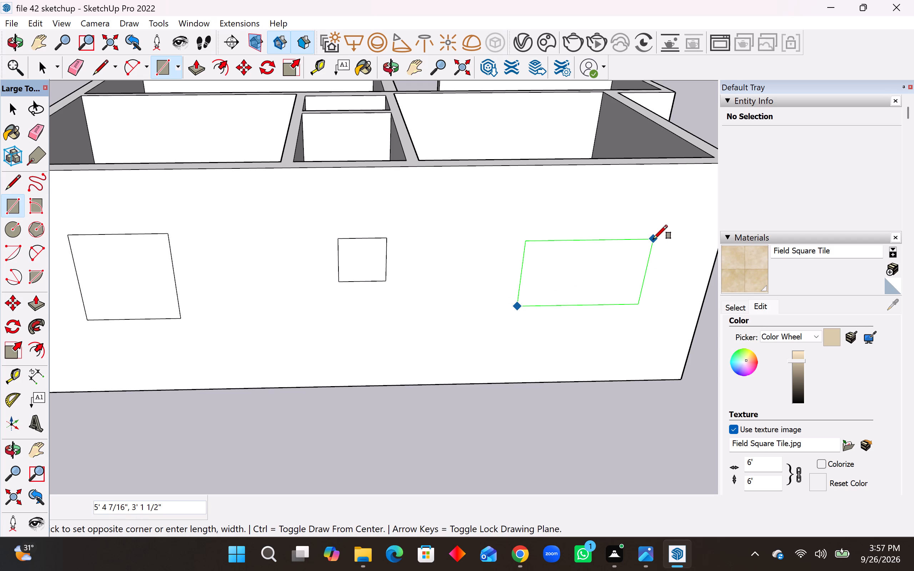
pyautogui.write("4',4'")
pyautogui.press('Return')
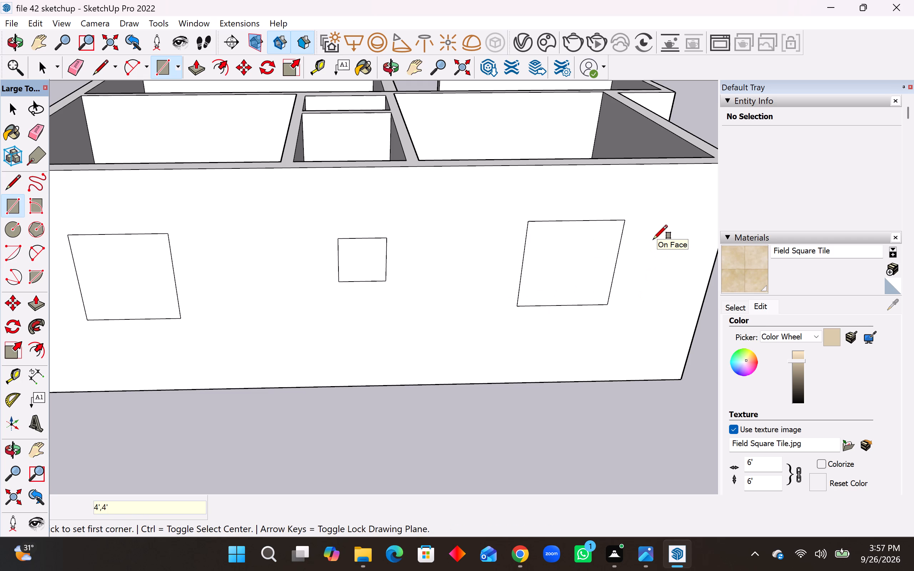
# Draw a 4' by 4' window rectangle on the exterior wall of the bedroom opposite the kitchen side, and leave the Rectangle tool.
pyautogui.moveTo(652, 235); pyautogui.dragTo(327, 239, button='middle')
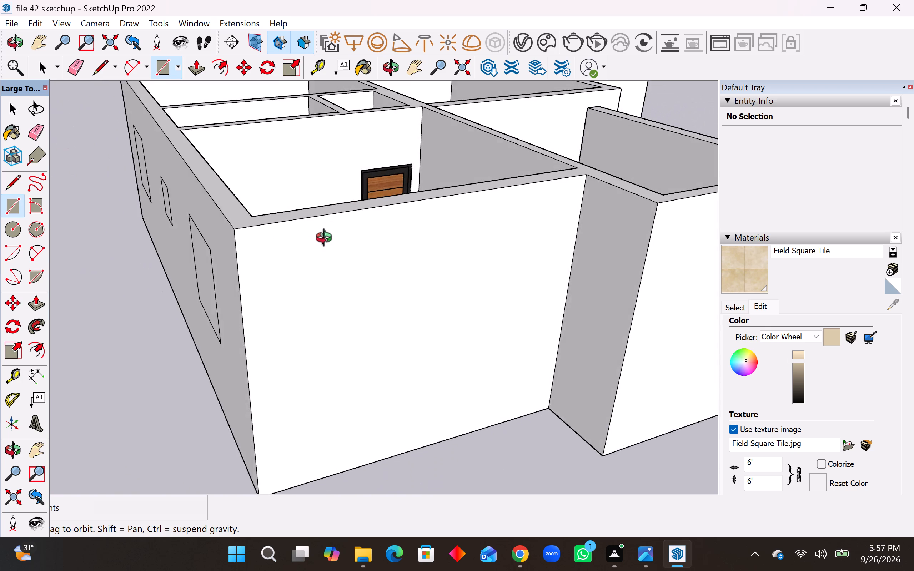
pyautogui.moveTo(327, 239); pyautogui.dragTo(269, 242, button='middle')
pyautogui.scroll(2, 329, 331)
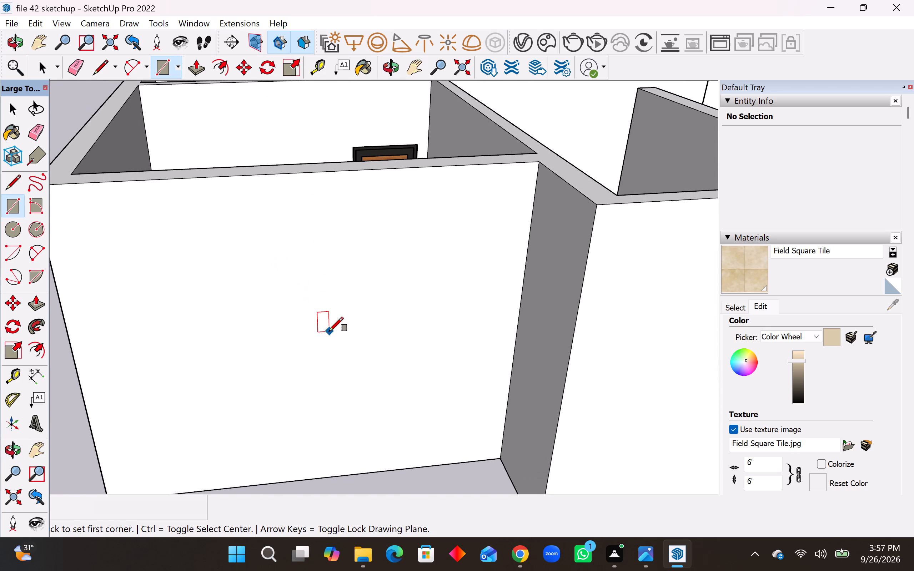
pyautogui.moveTo(329, 331); pyautogui.dragTo(360, 338, button='middle')
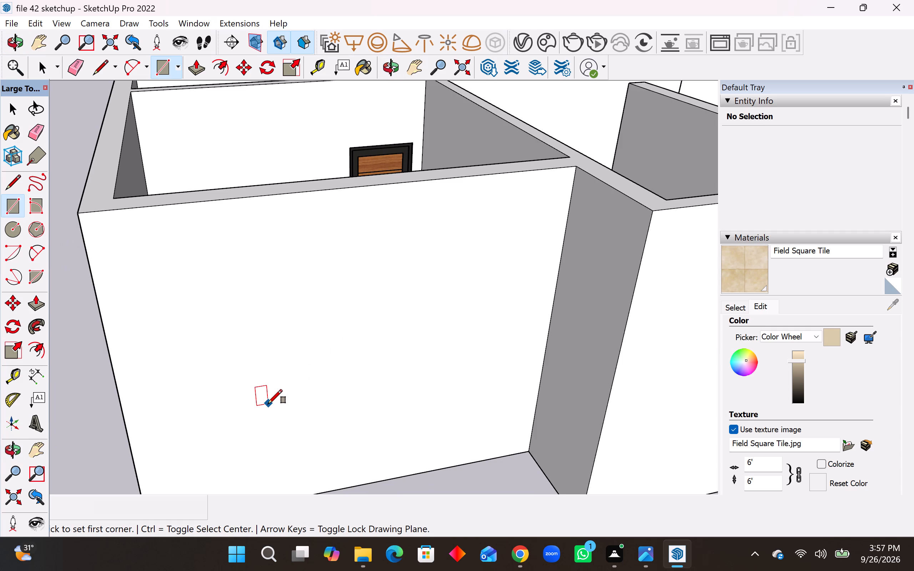
pyautogui.click(268, 404)
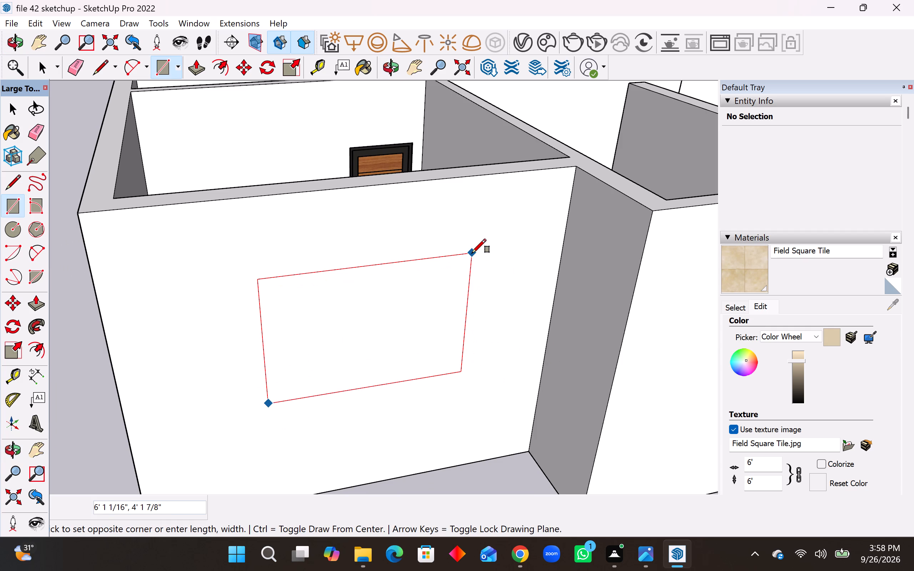
pyautogui.write("4',4'")
pyautogui.press('Return')
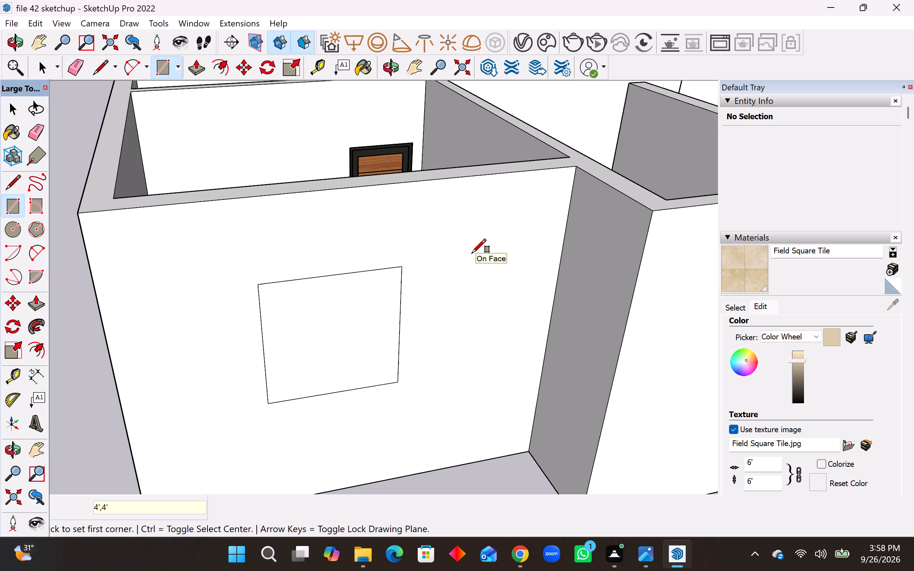
pyautogui.scroll(-15, 445, 283)
pyautogui.moveTo(489, 319); pyautogui.dragTo(398, 339, button='middle')
pyautogui.press('space')
# Cut the kitchen's front window opening through the wall with Push/Pull.
pyautogui.scroll(-14, 410, 338)
pyautogui.moveTo(496, 320); pyautogui.dragTo(497, 320, button='middle')
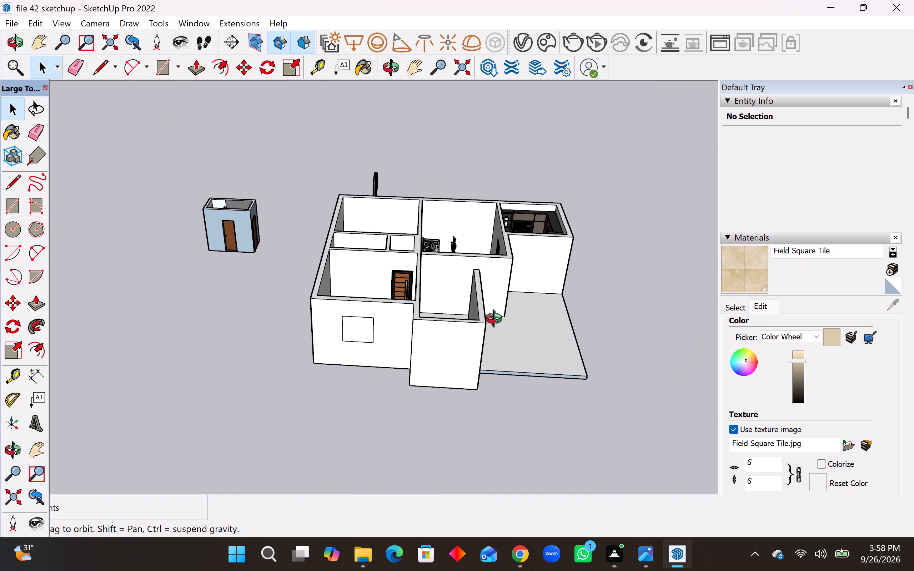
pyautogui.moveTo(497, 320); pyautogui.dragTo(232, 327, button='middle')
pyautogui.moveTo(256, 311); pyautogui.dragTo(152, 318, button='middle')
pyautogui.moveTo(560, 391); pyautogui.dragTo(465, 360, button='middle')
pyautogui.click(34, 303)
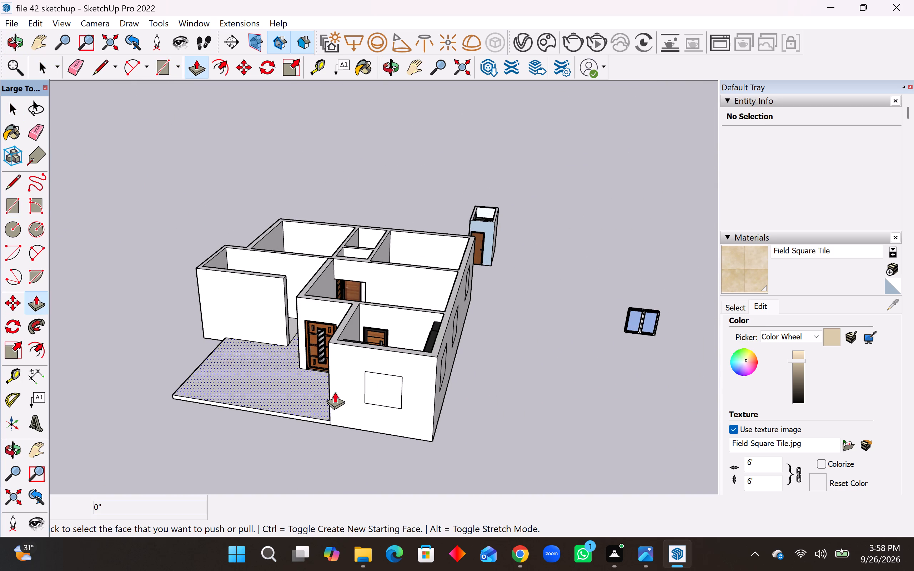
pyautogui.click(377, 386)
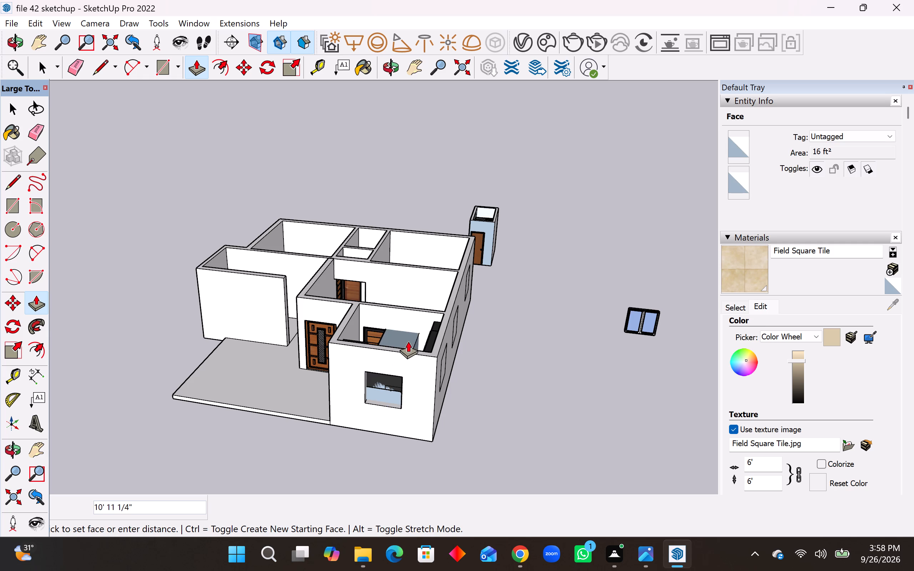
pyautogui.click(408, 347)
# Push the three window rectangles on the long side wall 9" inward to cut openings through the wall.
pyautogui.moveTo(472, 384); pyautogui.dragTo(346, 385, button='middle')
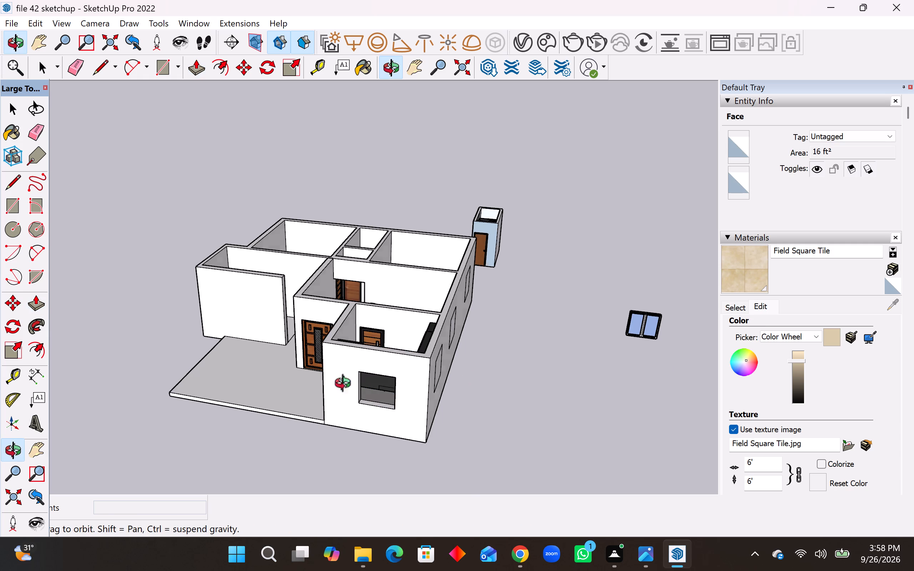
pyautogui.moveTo(346, 385); pyautogui.dragTo(158, 388, button='middle')
pyautogui.click(195, 334)
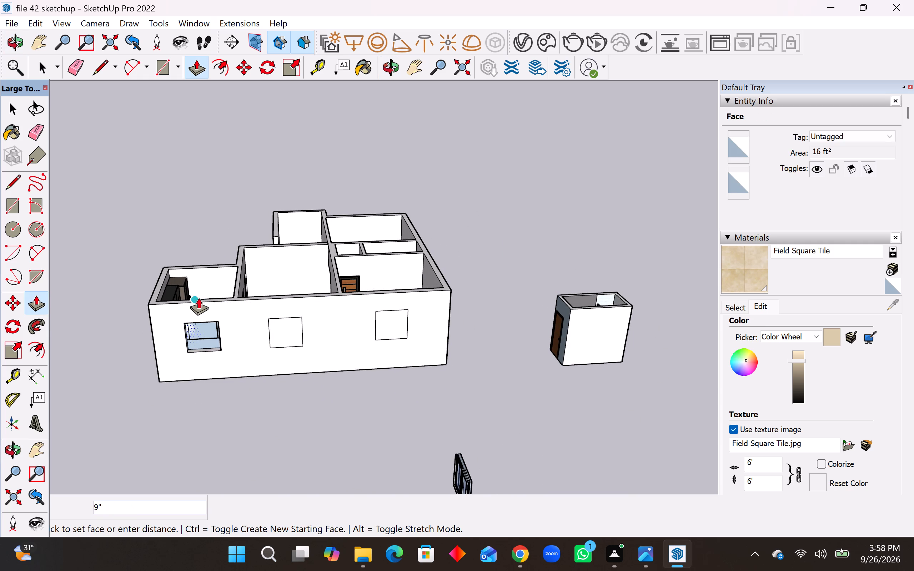
pyautogui.click(222, 295)
pyautogui.click(296, 330)
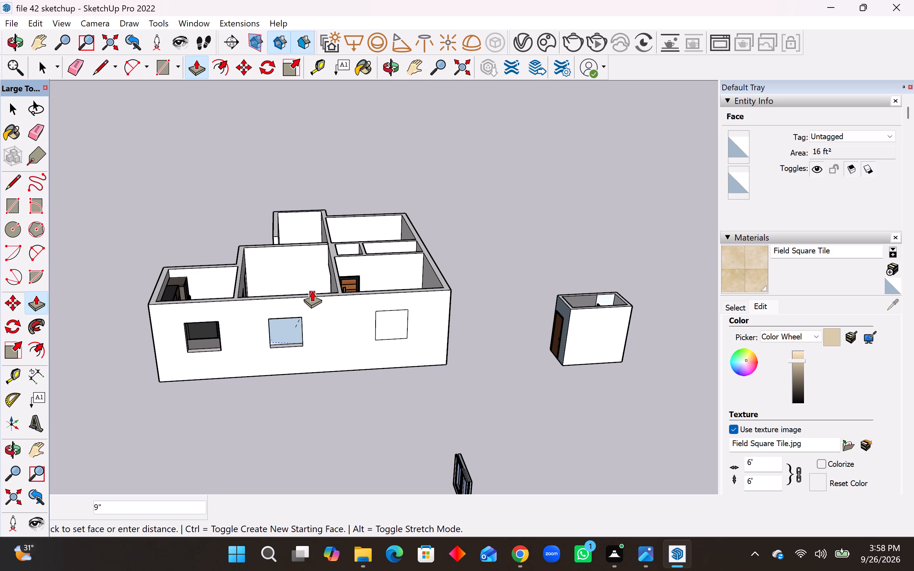
pyautogui.click(312, 290)
pyautogui.scroll(2, 406, 327)
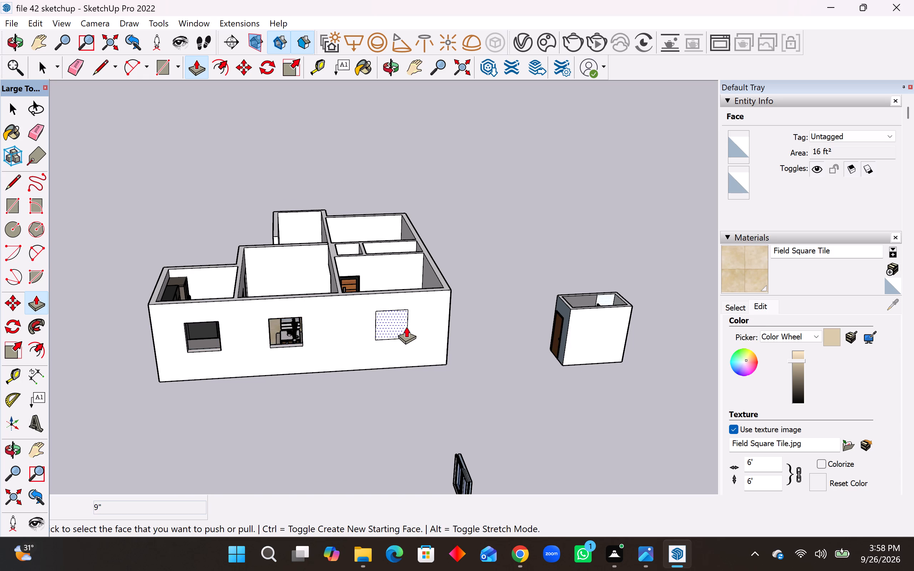
pyautogui.scroll(4, 406, 327)
pyautogui.click(393, 314)
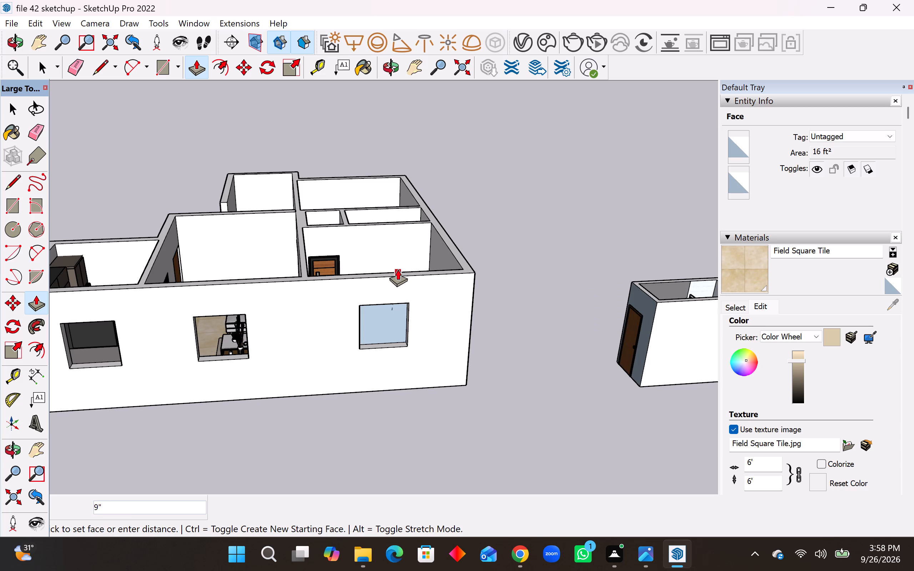
pyautogui.click(398, 269)
# Cut the rear window opening of the kitchen-side bedroom through the exterior wall with Push/Pull.
pyautogui.moveTo(467, 302); pyautogui.dragTo(0, 338, button='middle')
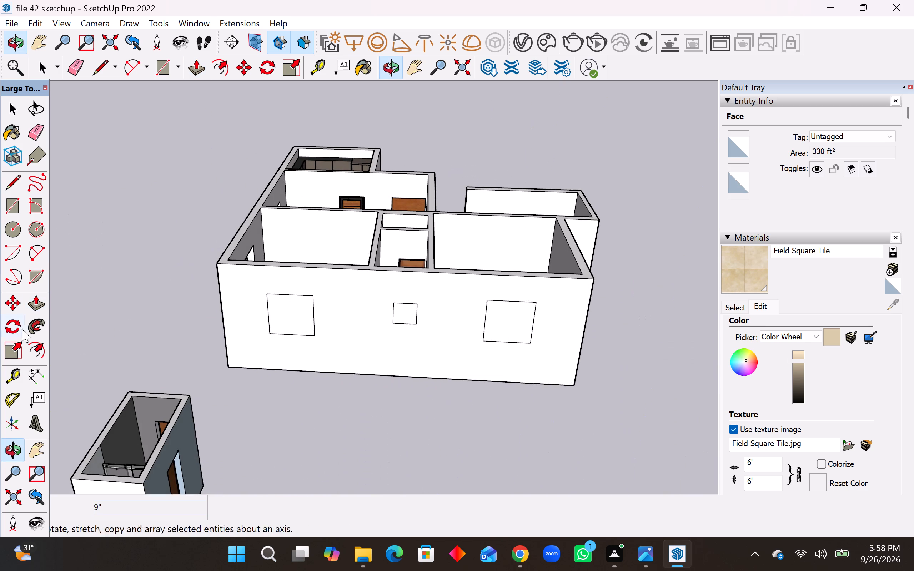
pyautogui.click(283, 303)
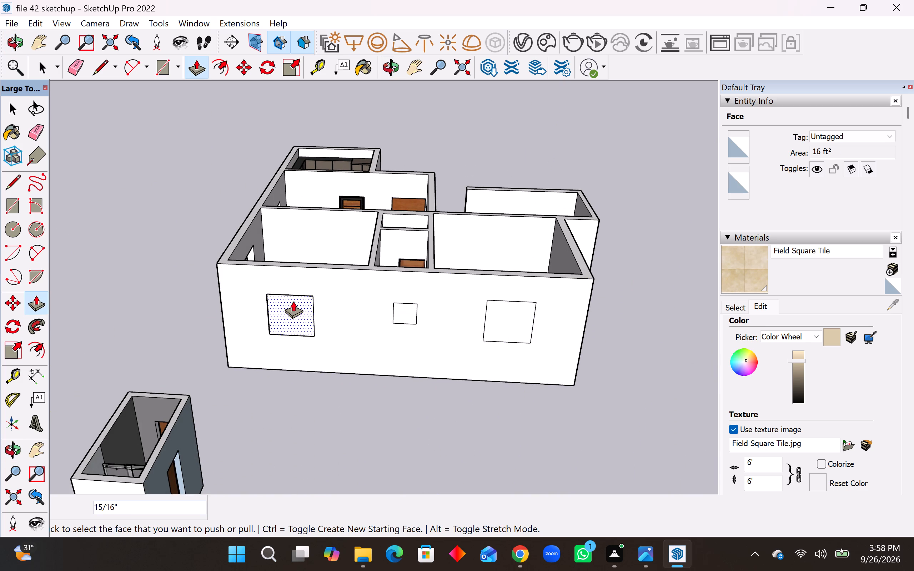
pyautogui.click(293, 301)
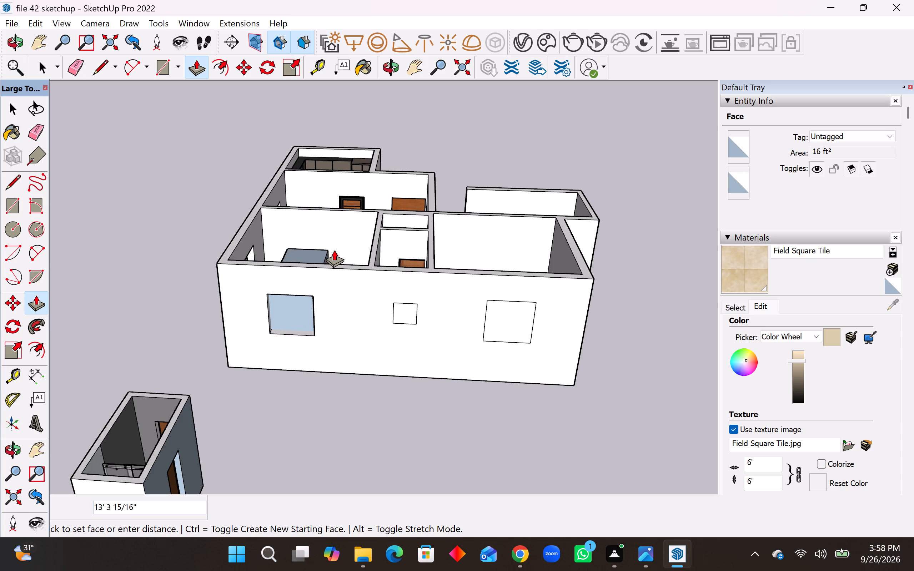
pyautogui.moveTo(328, 261); pyautogui.dragTo(331, 262, button='middle')
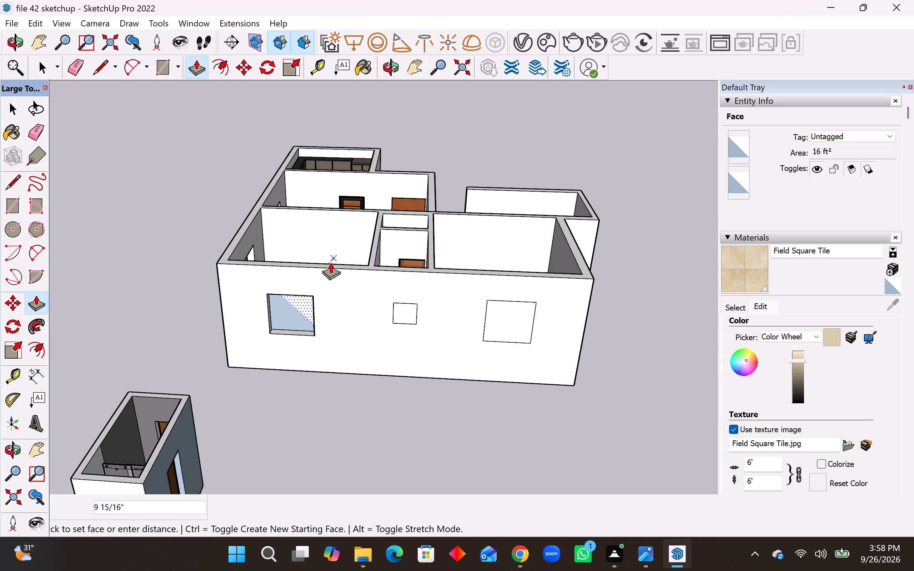
pyautogui.moveTo(331, 262); pyautogui.dragTo(334, 348, button='middle')
pyautogui.scroll(11, 331, 325)
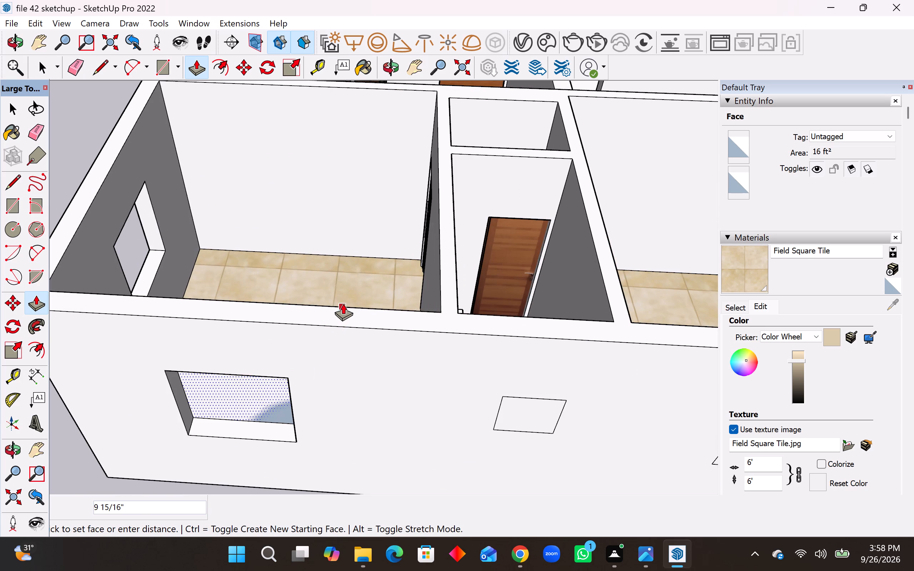
pyautogui.click(345, 303)
pyautogui.scroll(-8, 198, 358)
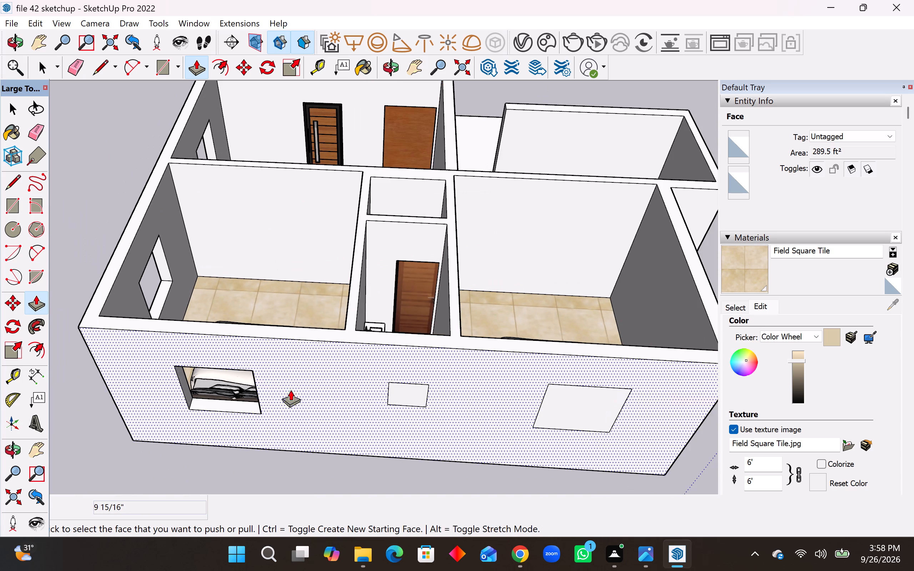
# Push the rear window rectangles of the other bedroom and the bathroom inward to cut both openings through the wall.
pyautogui.scroll(2, 435, 396)
pyautogui.scroll(4, 614, 389)
pyautogui.click(598, 395)
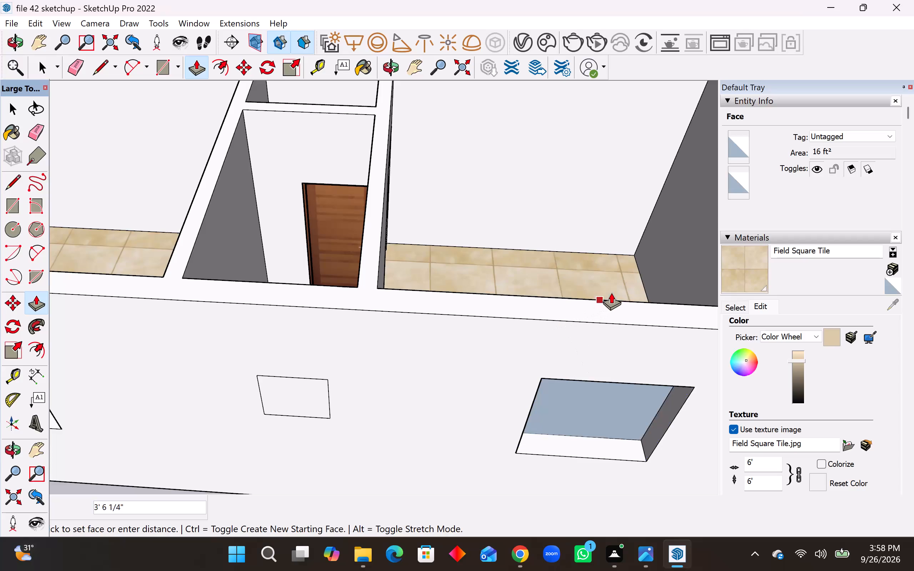
pyautogui.click(612, 298)
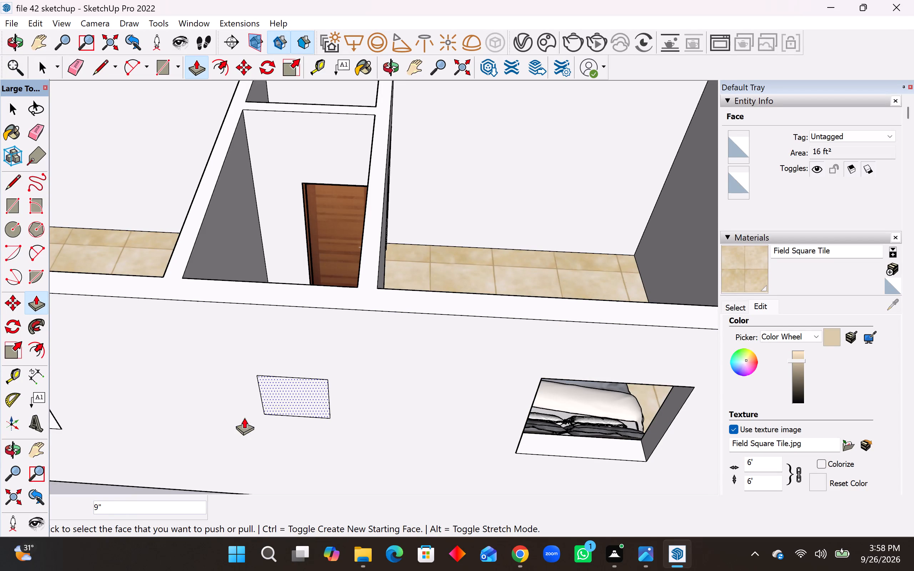
pyautogui.click(287, 394)
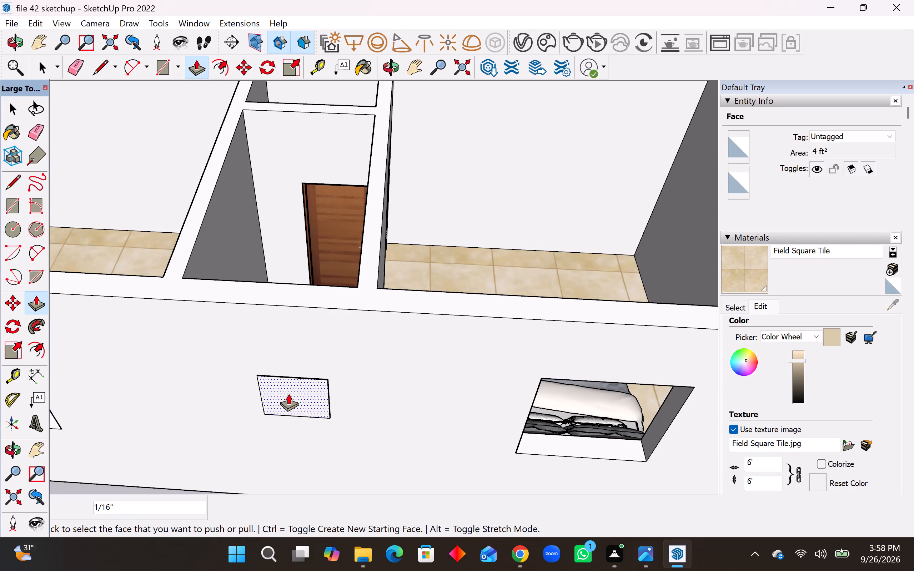
pyautogui.click(288, 394)
pyautogui.click(328, 282)
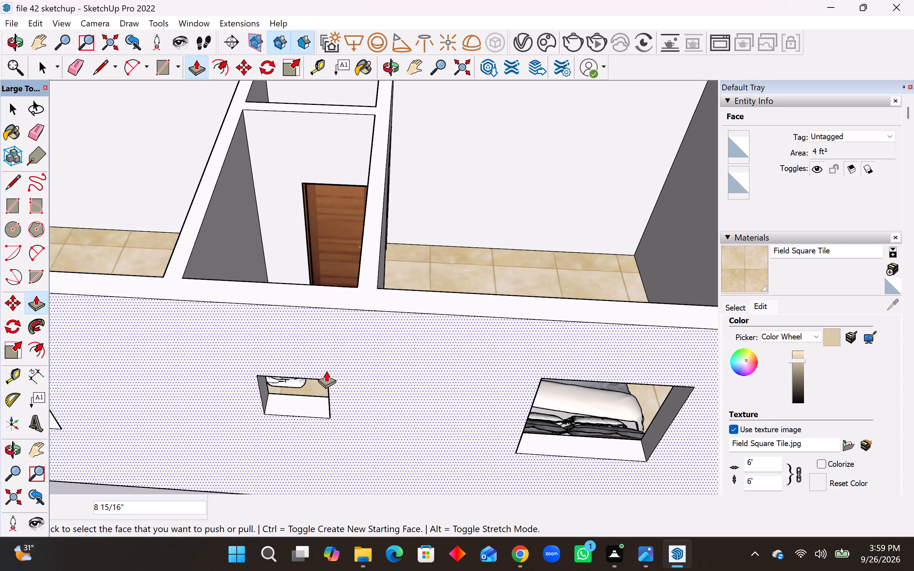
# Push the window rectangle on the side wall of the bedroom opposite the kitchen side 9" inward, and leave Push/Pull.
pyautogui.moveTo(326, 371); pyautogui.dragTo(41, 358, button='middle')
pyautogui.moveTo(294, 353); pyautogui.dragTo(182, 315, button='middle')
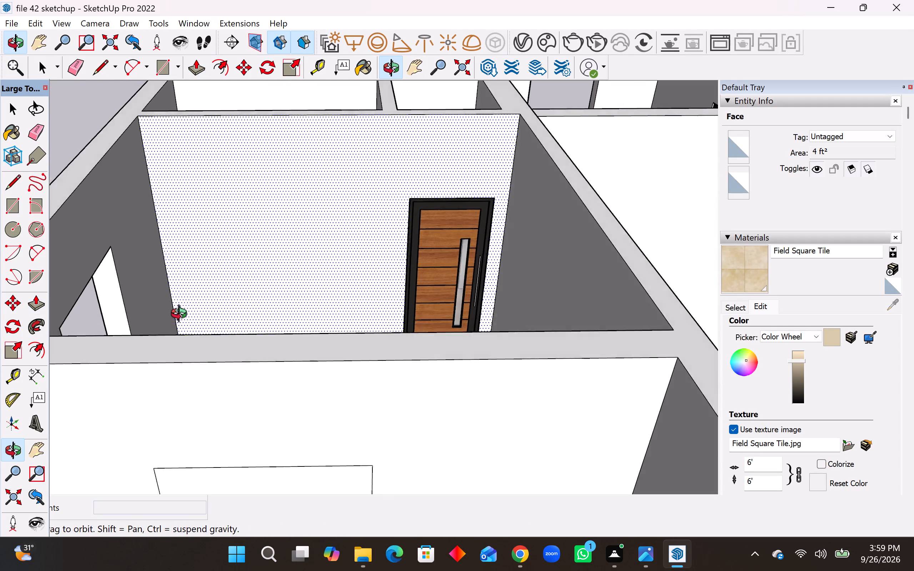
pyautogui.moveTo(182, 315); pyautogui.dragTo(181, 316, button='middle')
pyautogui.click(293, 485)
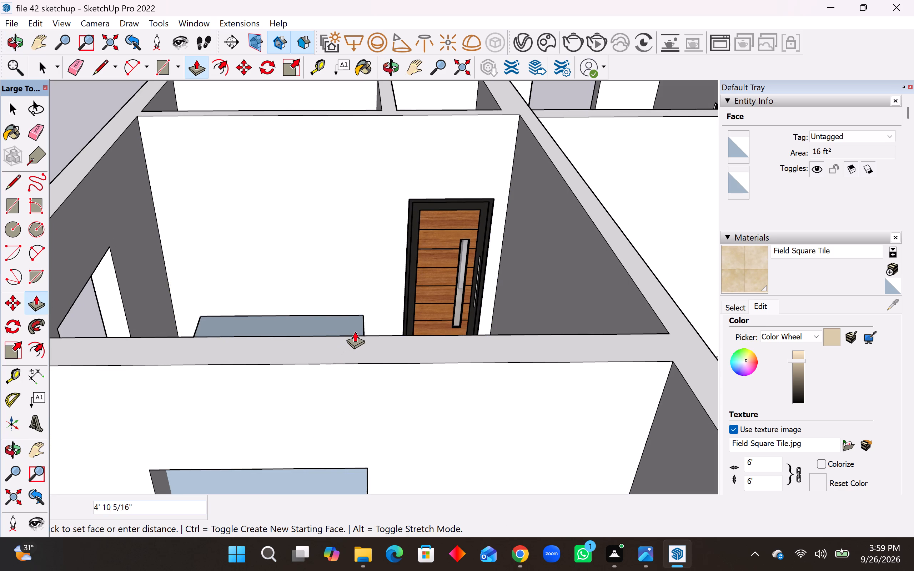
pyautogui.click(354, 334)
pyautogui.scroll(-14, 303, 362)
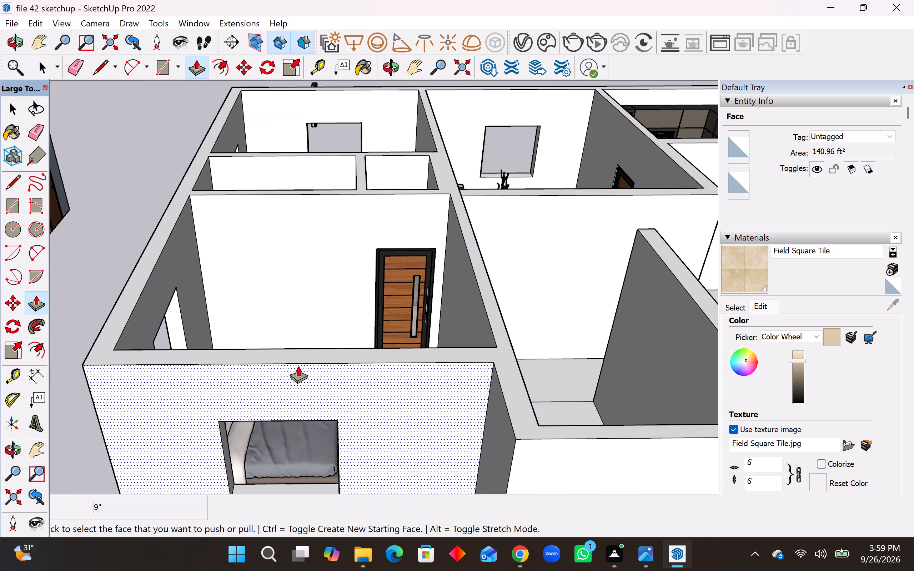
pyautogui.scroll(-17, 298, 366)
pyautogui.scroll(-5, 301, 380)
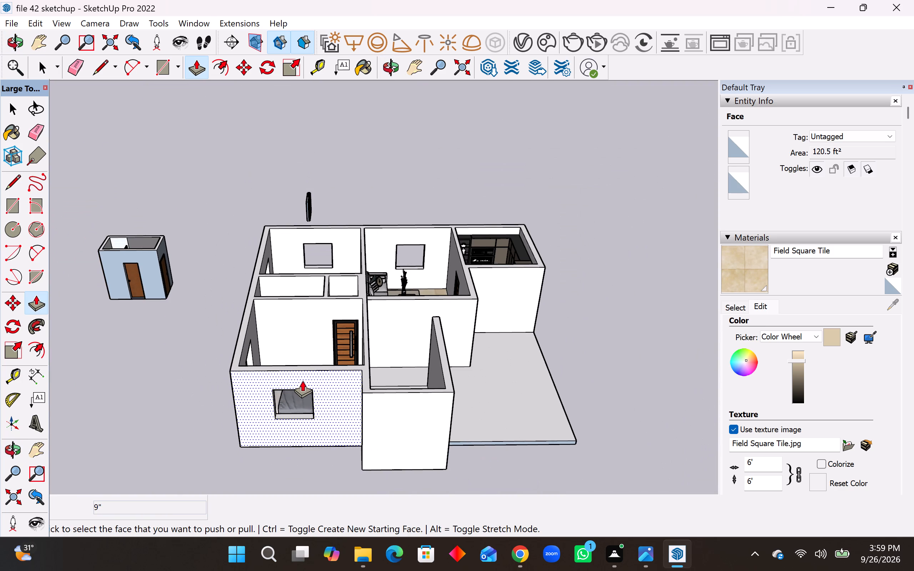
pyautogui.press('space')
# Move the Janela aluminio window from beside the house into the kitchen's front opening, aligned at its bottom corner.
pyautogui.scroll(-4, 392, 396)
pyautogui.moveTo(412, 396); pyautogui.dragTo(89, 373, button='middle')
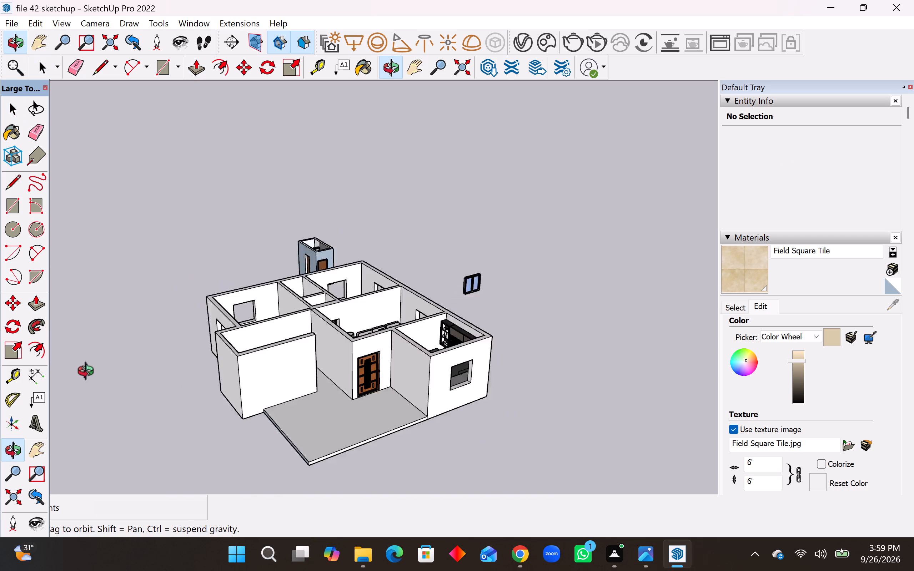
pyautogui.moveTo(89, 373); pyautogui.dragTo(30, 383, button='middle')
pyautogui.scroll(7, 464, 359)
pyautogui.click(528, 292)
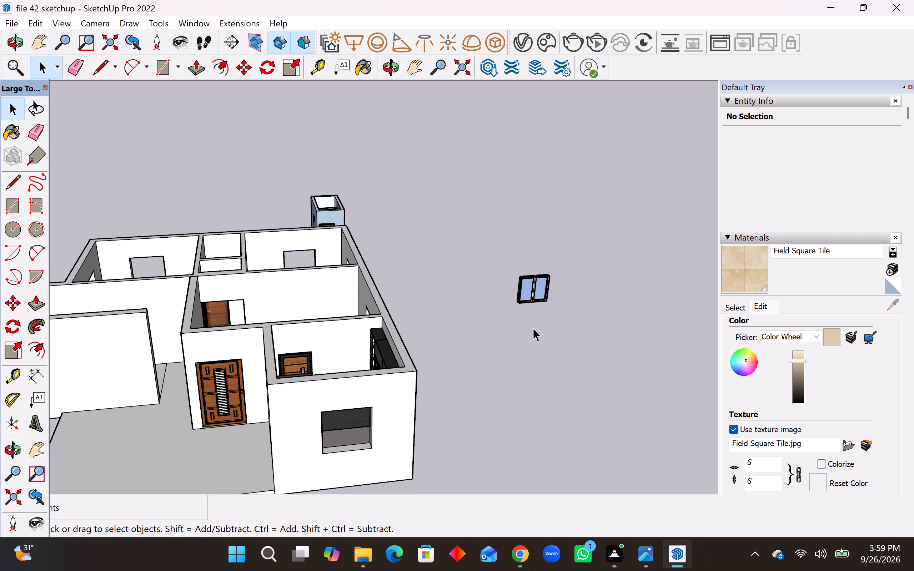
pyautogui.press('m')
pyautogui.click(521, 307)
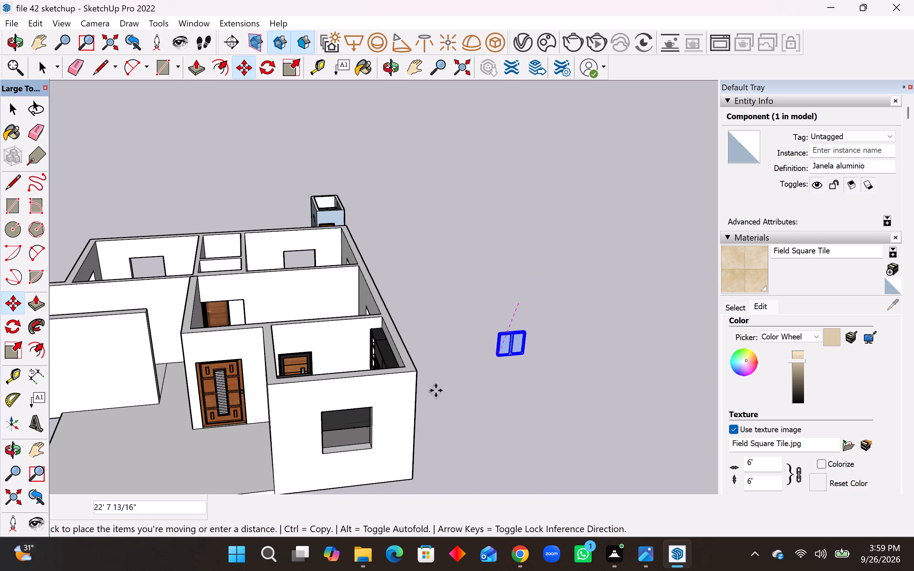
pyautogui.click(328, 454)
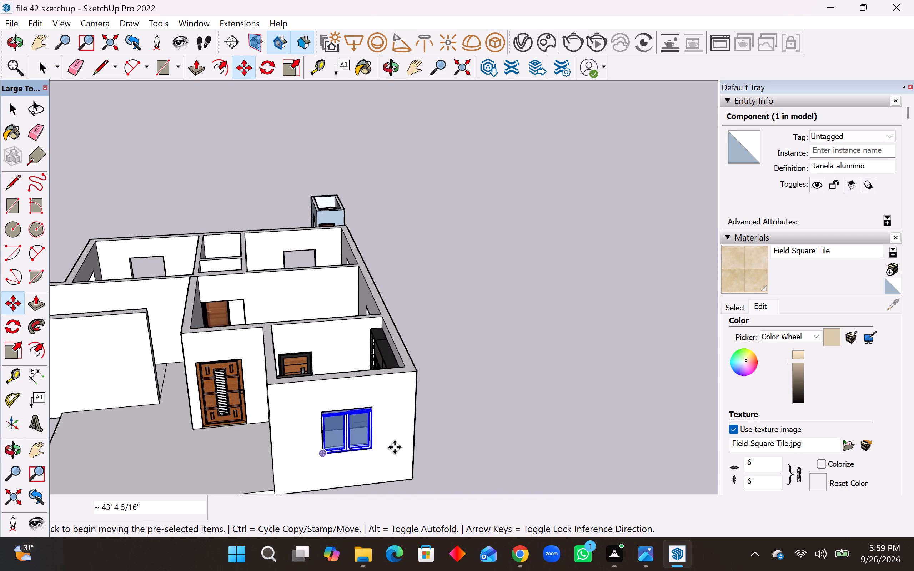
# Scale the aluminium window's height and width to fit the edges of the kitchen's front opening.
pyautogui.scroll(20, 392, 435)
pyautogui.scroll(2, 392, 435)
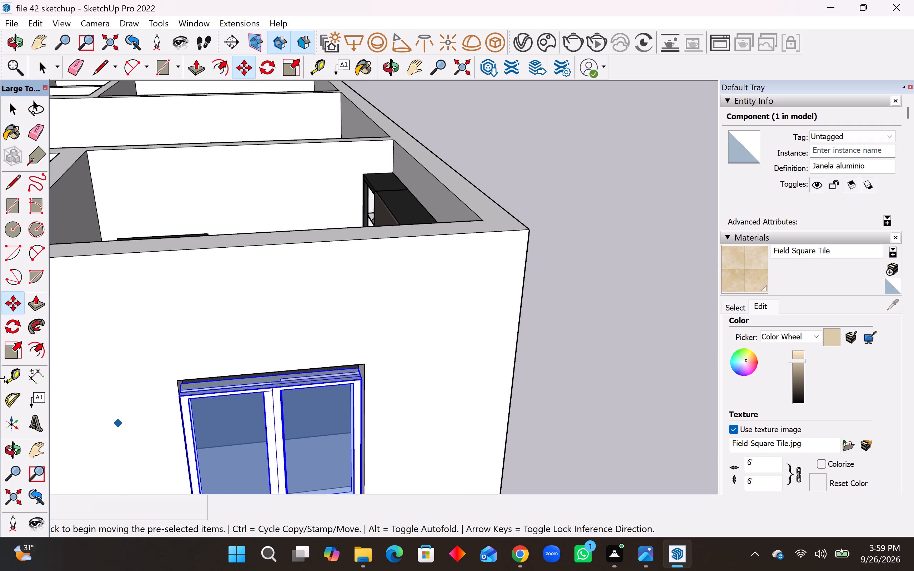
pyautogui.click(12, 359)
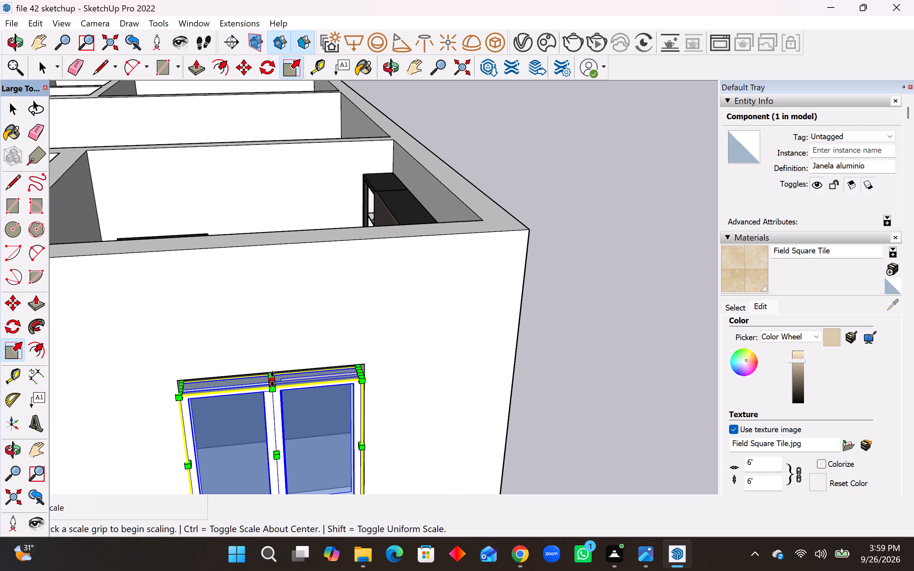
pyautogui.click(272, 379)
pyautogui.click(273, 371)
pyautogui.moveTo(398, 406); pyautogui.dragTo(308, 384, button='middle')
pyautogui.moveTo(254, 404); pyautogui.dragTo(266, 420, button='middle')
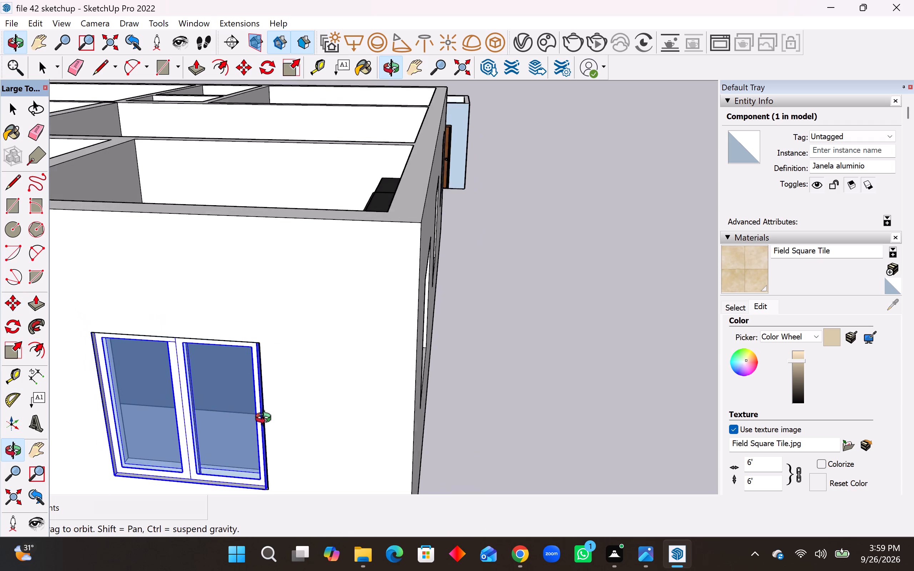
pyautogui.moveTo(266, 420); pyautogui.dragTo(290, 426, button='middle')
pyautogui.scroll(8, 321, 457)
pyautogui.scroll(2, 306, 432)
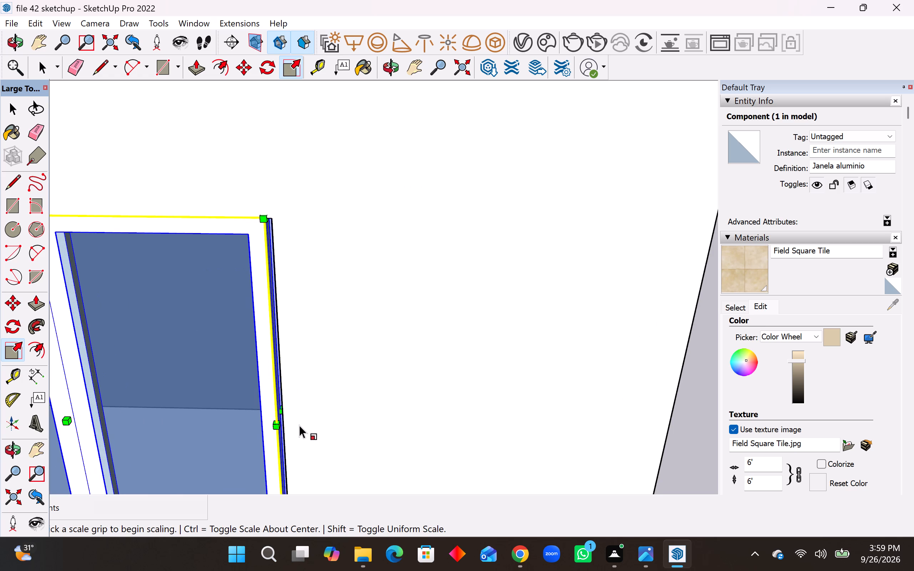
pyautogui.click(281, 411)
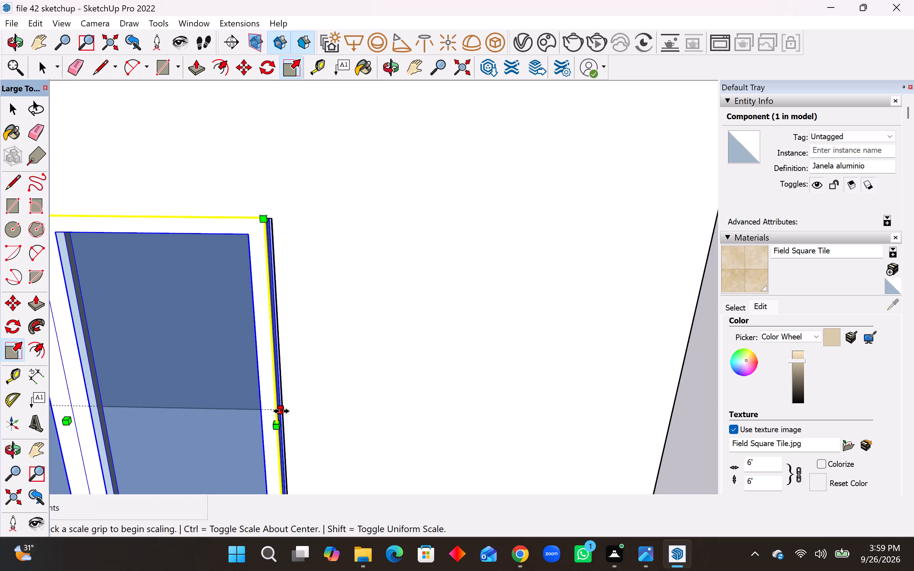
pyautogui.click(284, 411)
pyautogui.scroll(-16, 288, 429)
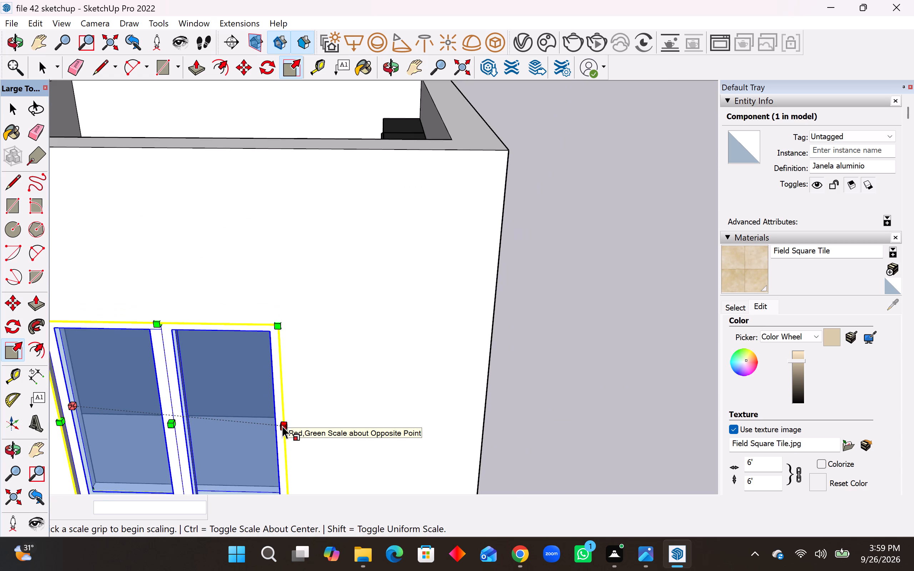
pyautogui.scroll(-8, 282, 426)
pyautogui.scroll(-5, 342, 428)
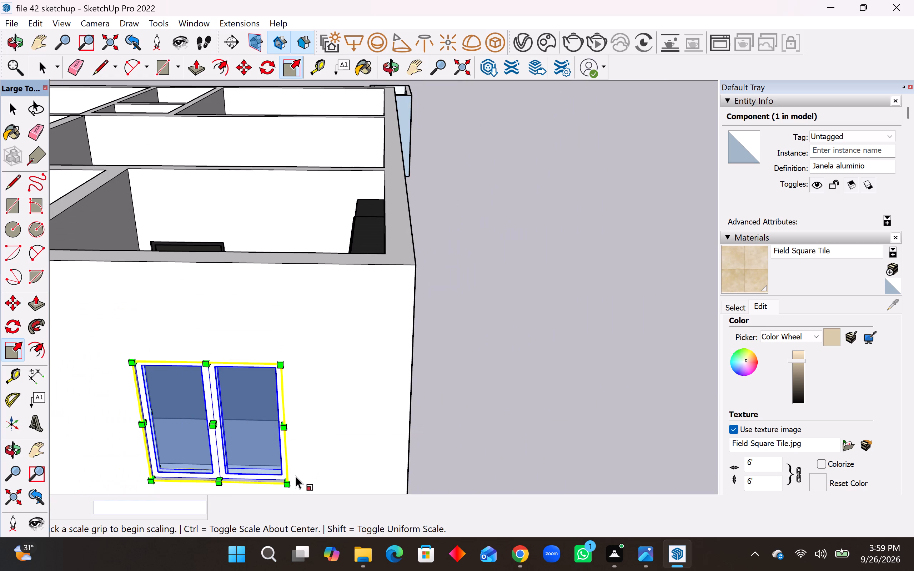
# Copy the fitted aluminium window from the kitchen into the rear opening of the kitchen-side bedroom.
pyautogui.press('m')
pyautogui.click(288, 485)
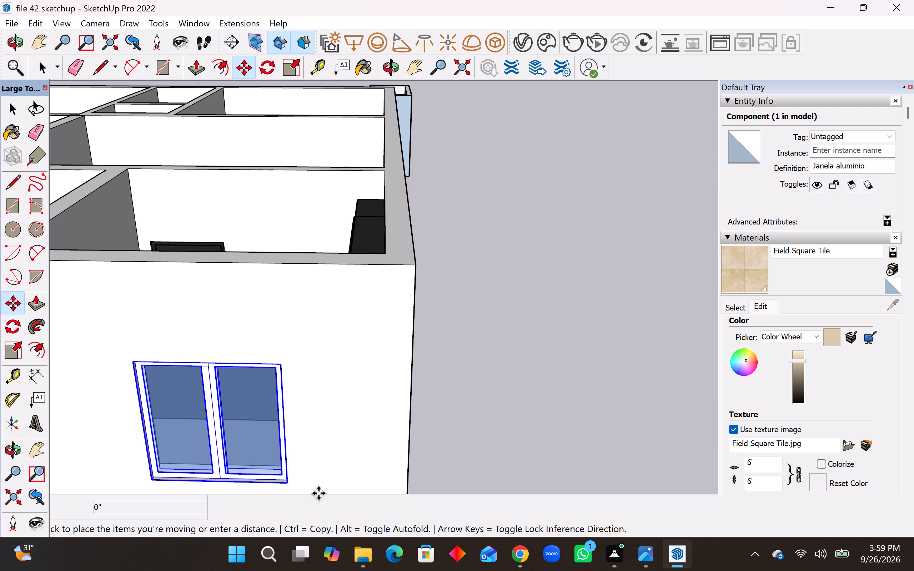
pyautogui.scroll(-13, 363, 491)
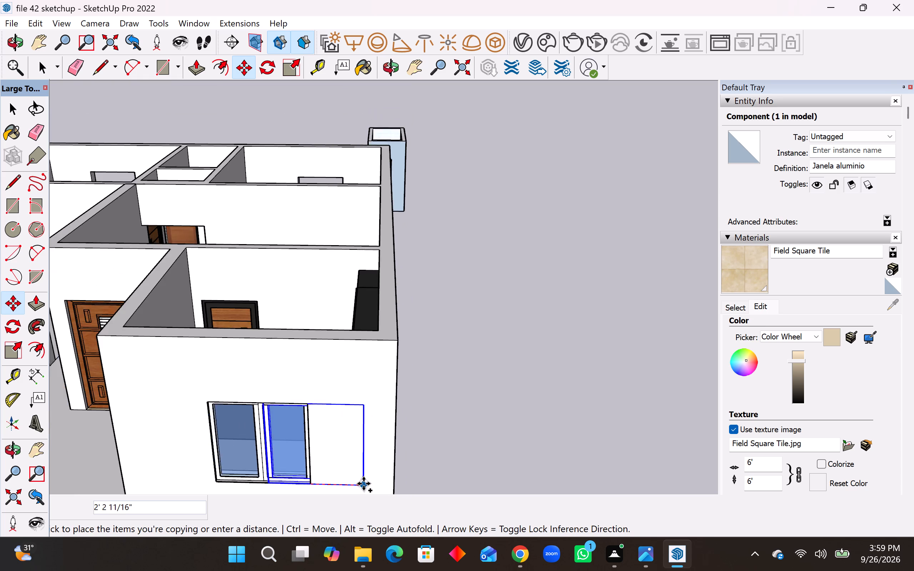
pyautogui.scroll(-9, 363, 484)
pyautogui.moveTo(340, 264); pyautogui.dragTo(347, 402, button='middle')
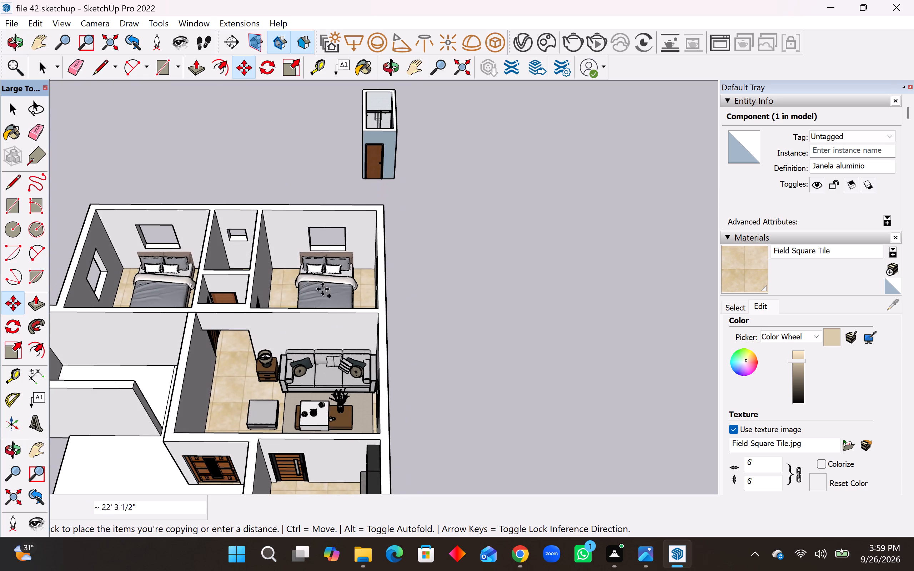
pyautogui.scroll(19, 329, 232)
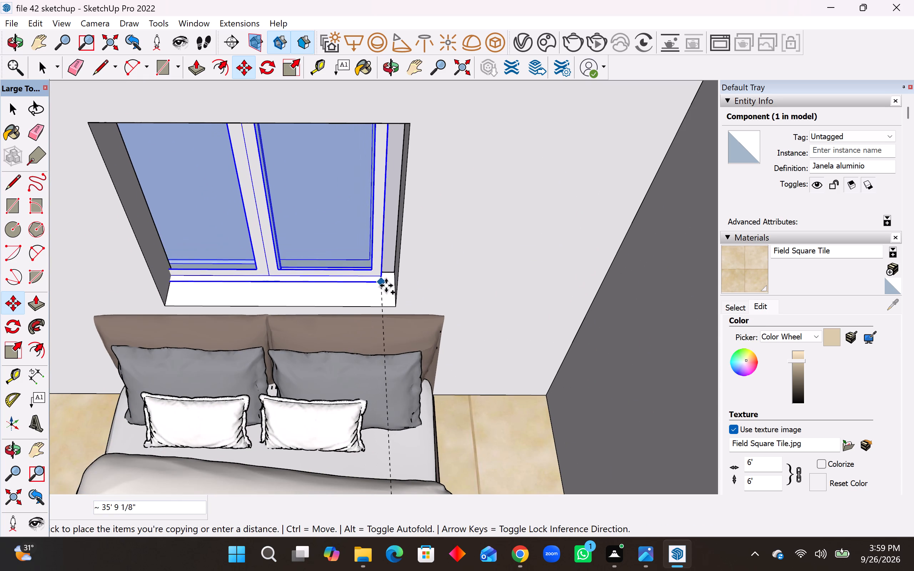
pyautogui.click(396, 305)
# Copy the aluminium window from the kitchen-side bedroom into the other bedroom's rear opening.
pyautogui.click(396, 309)
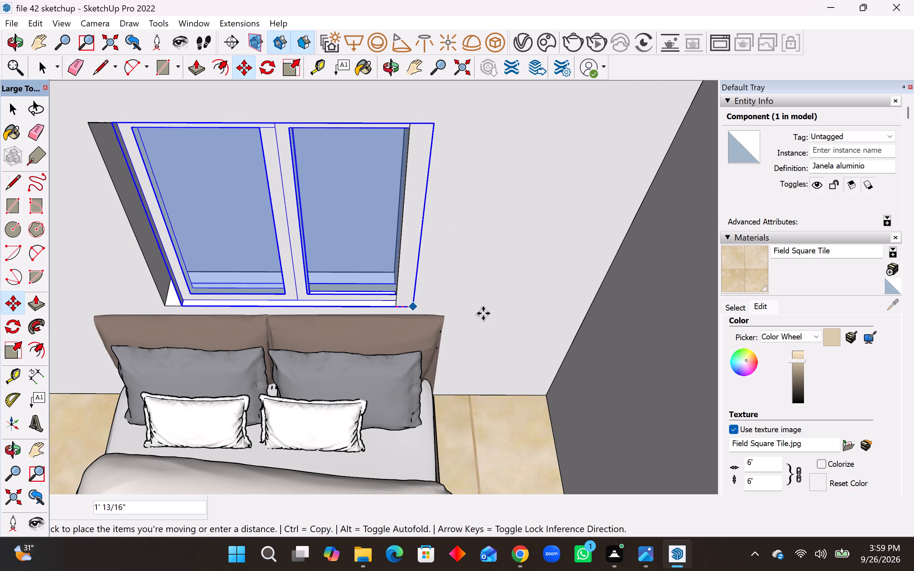
pyautogui.scroll(-15, 484, 313)
pyautogui.scroll(-5, 533, 299)
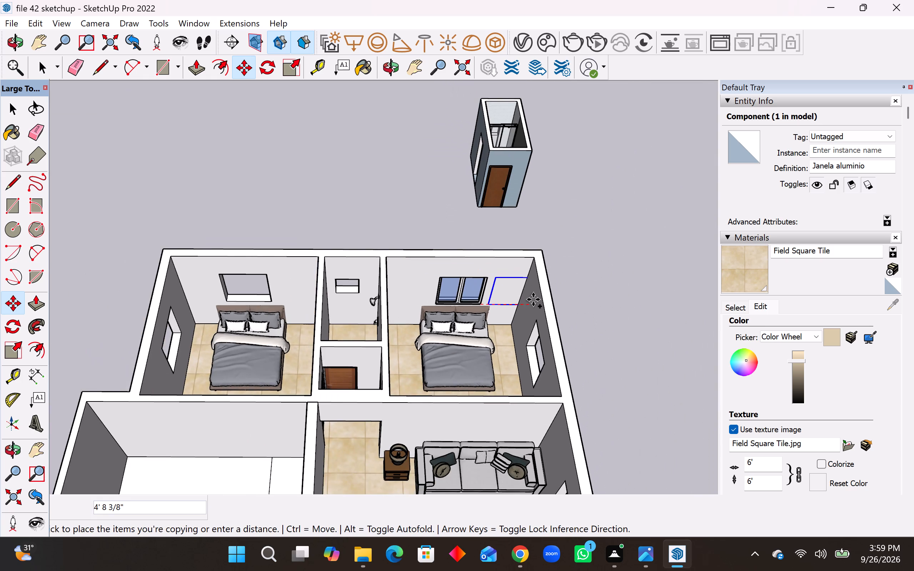
pyautogui.scroll(-5, 533, 299)
pyautogui.scroll(13, 408, 293)
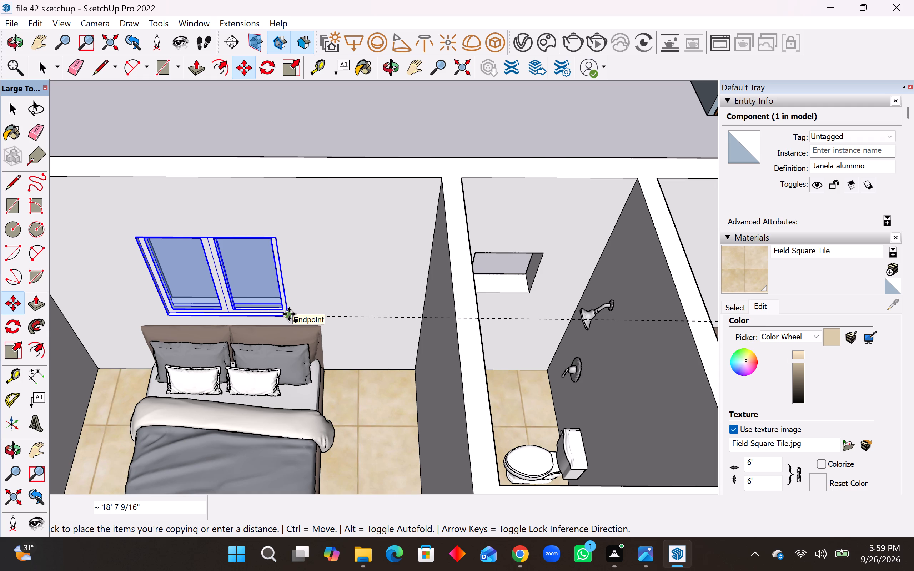
pyautogui.click(289, 314)
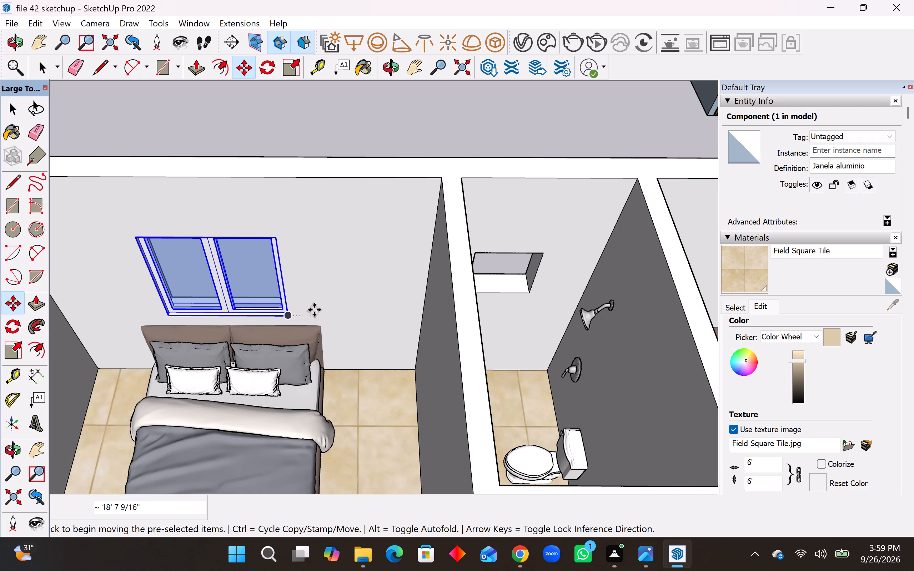
# Copy the aluminium window from the far bedroom's rear opening to the empty space outside the house, about 40' away.
pyautogui.click(290, 319)
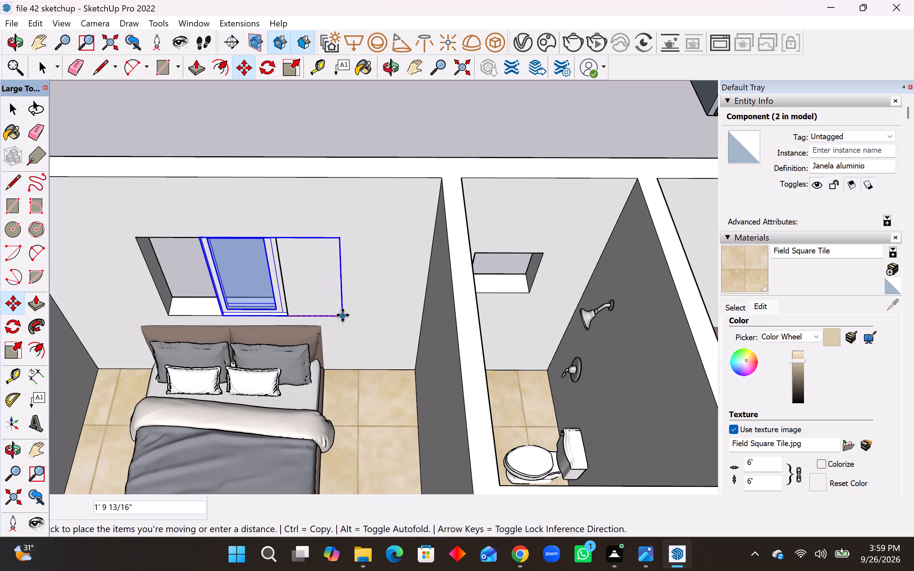
pyautogui.scroll(-18, 334, 316)
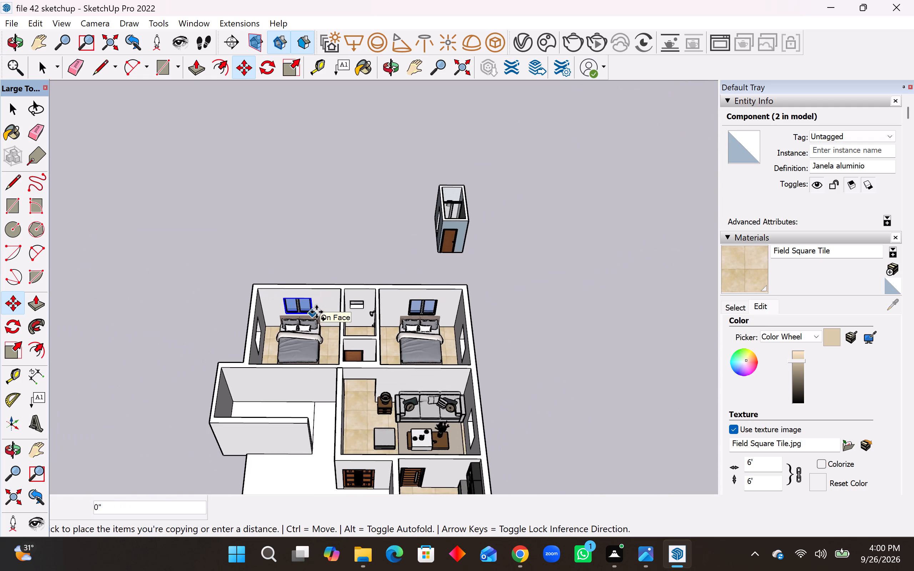
pyautogui.scroll(-4, 316, 312)
pyautogui.scroll(3, 525, 319)
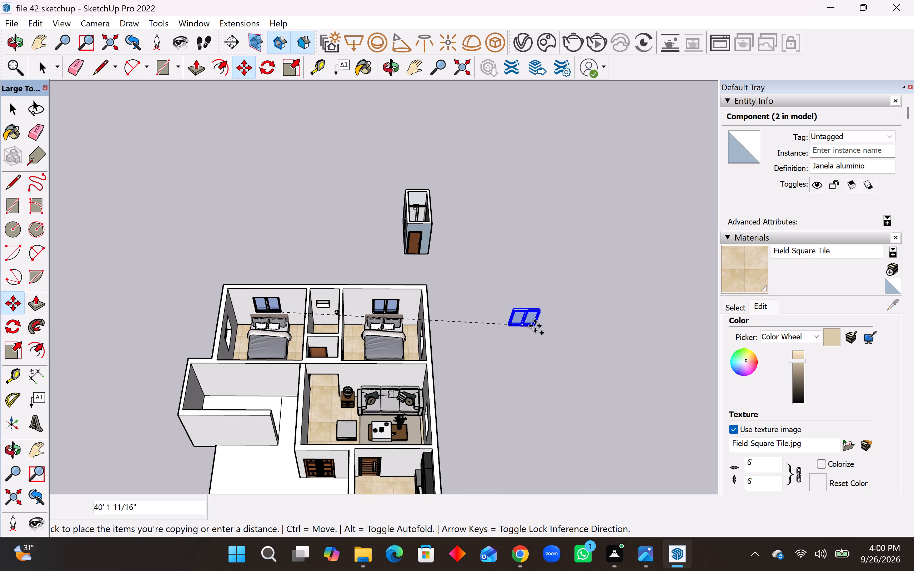
pyautogui.click(535, 326)
# Rotate the copied aluminium window 90° horizontally so it is parallel to the house's long side wall.
pyautogui.click(15, 328)
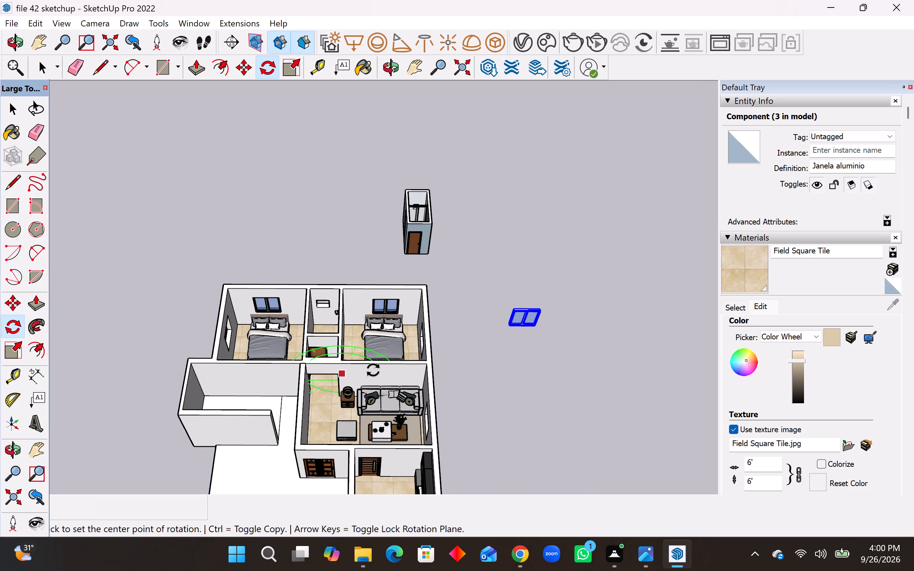
pyautogui.click(512, 371)
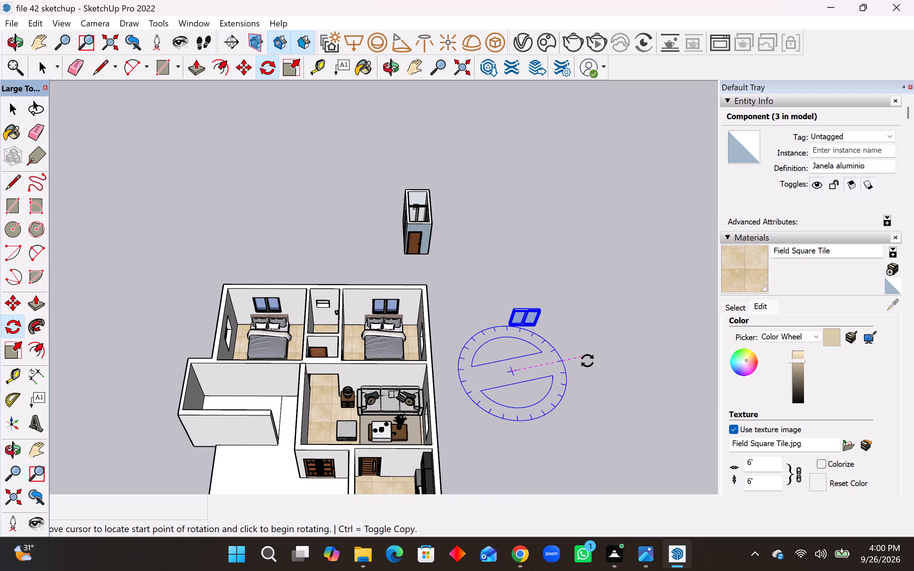
pyautogui.click(587, 369)
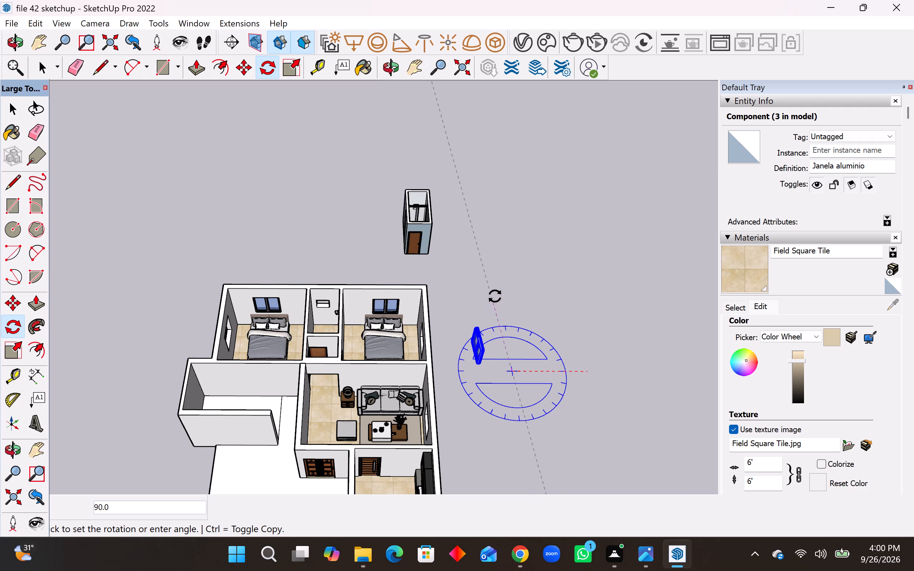
pyautogui.click(502, 295)
# Move the rotated window into the kitchen-side bedroom's side-wall opening, aligned at its bottom corner.
pyautogui.moveTo(525, 312); pyautogui.dragTo(161, 263, button='middle')
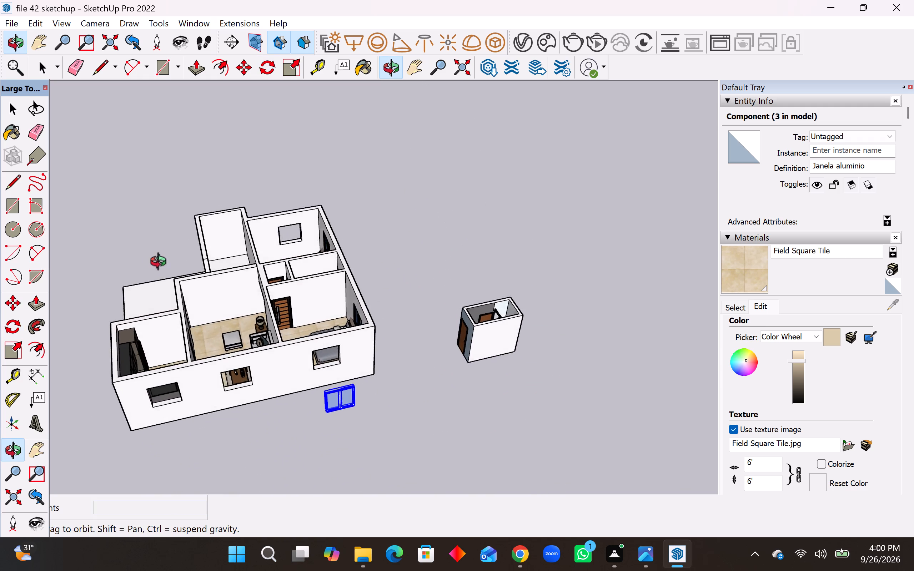
pyautogui.moveTo(161, 263); pyautogui.dragTo(133, 265, button='middle')
pyautogui.scroll(4, 265, 513)
pyautogui.scroll(12, 243, 452)
pyautogui.press('m')
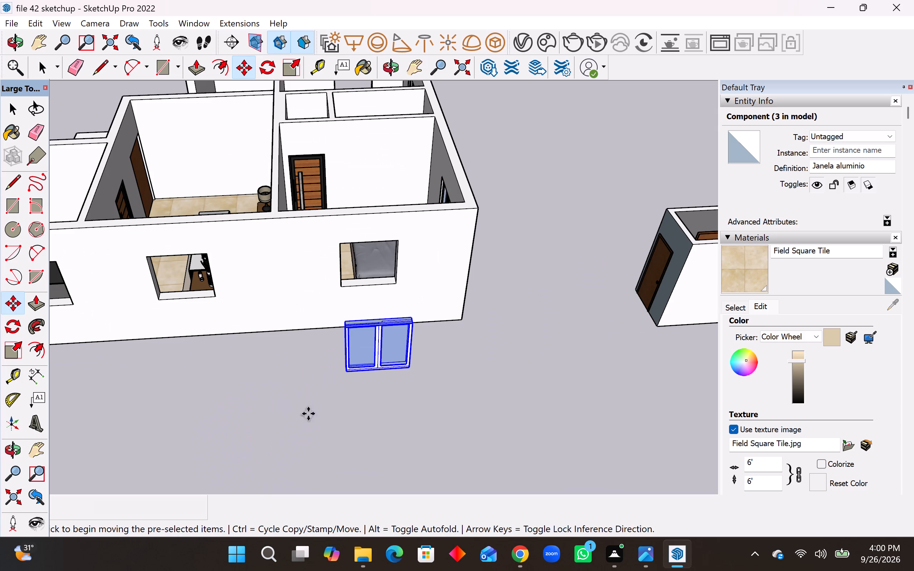
pyautogui.click(417, 372)
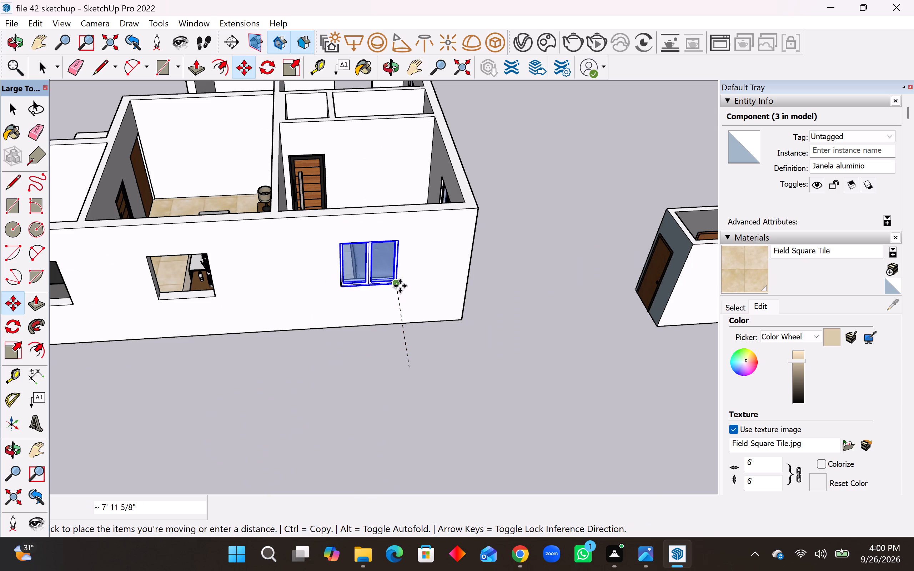
pyautogui.click(400, 286)
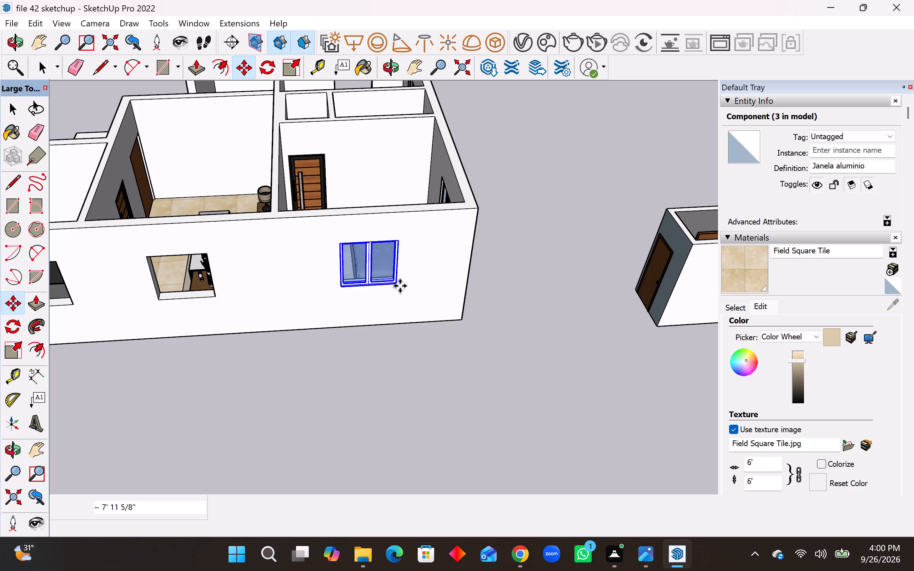
# Copy the aluminium window from the kitchen-side bedroom's side wall into the living room's side opening.
pyautogui.click(397, 287)
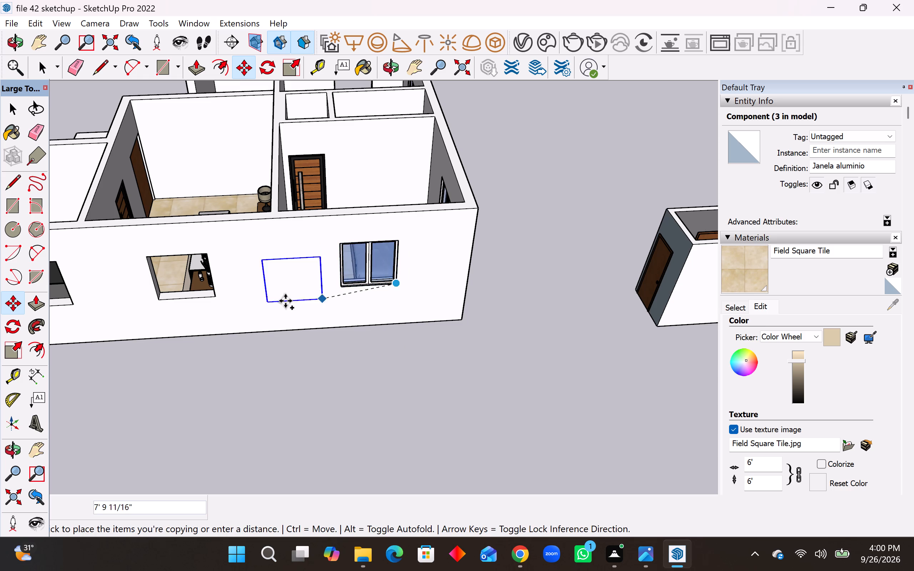
pyautogui.click(212, 299)
# Copy the aluminium window from the living room's opening into the side-wall opening of the far bedroom.
pyautogui.click(212, 299)
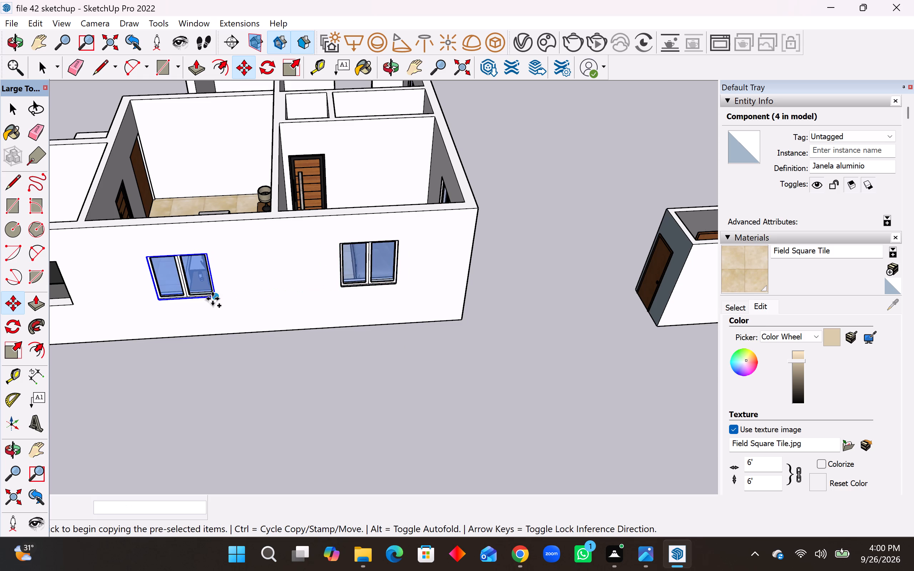
pyautogui.scroll(-4, 268, 283)
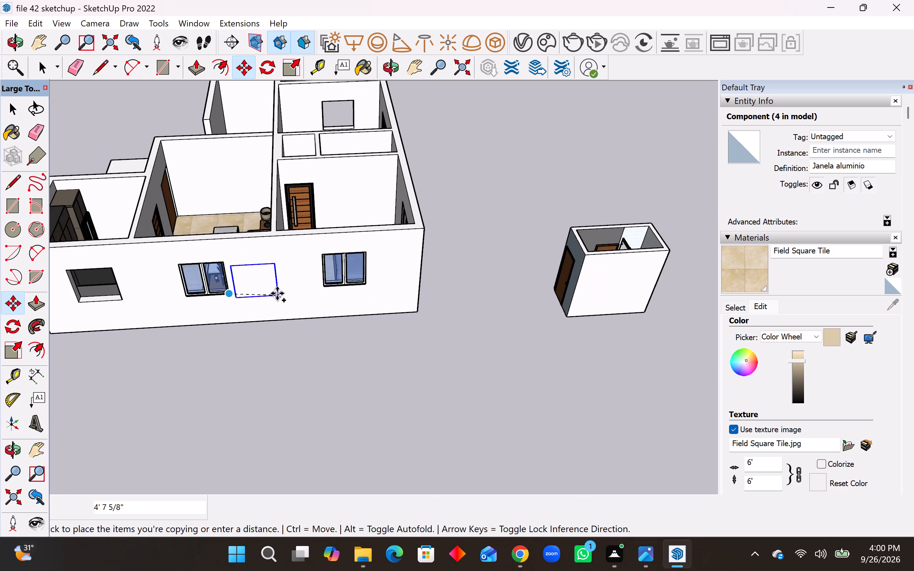
pyautogui.scroll(-2, 277, 293)
pyautogui.moveTo(281, 294); pyautogui.dragTo(296, 394, button='middle')
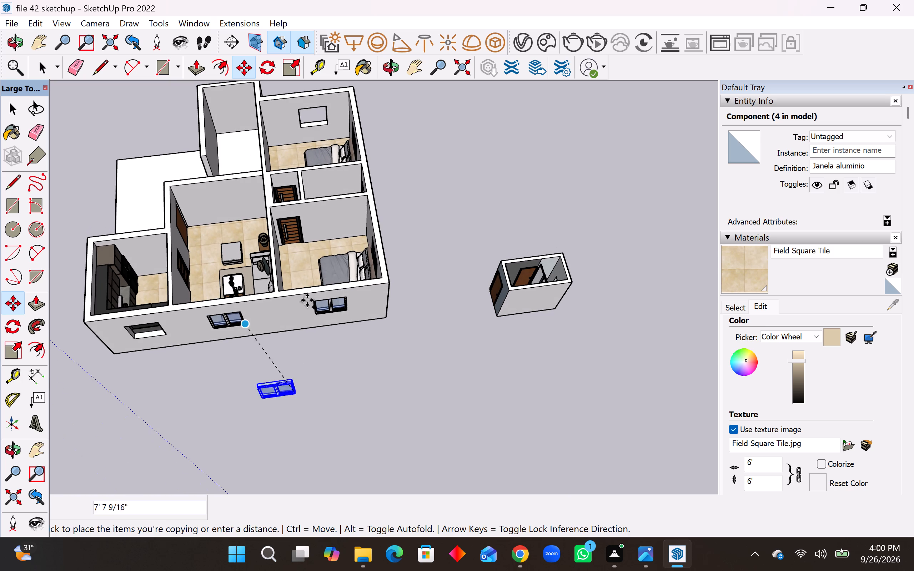
pyautogui.scroll(12, 333, 162)
pyautogui.scroll(-10, 339, 217)
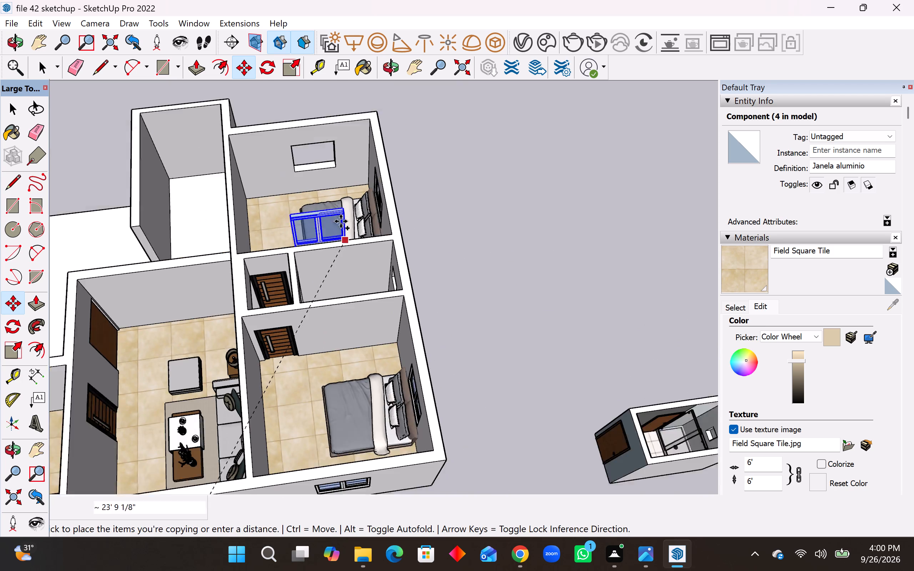
pyautogui.scroll(6, 308, 150)
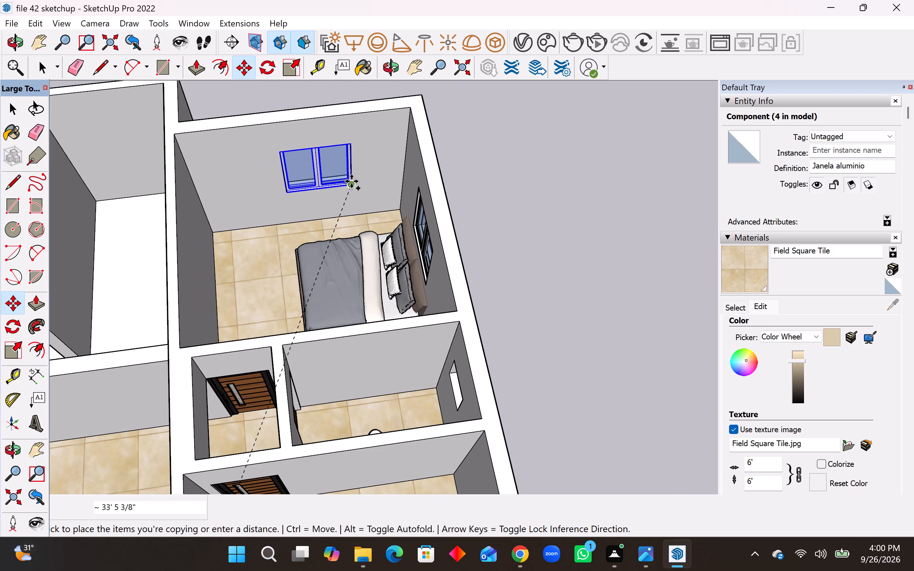
pyautogui.click(351, 181)
# Delete the small detached room standing outside the house.
pyautogui.scroll(-11, 405, 288)
pyautogui.press('space')
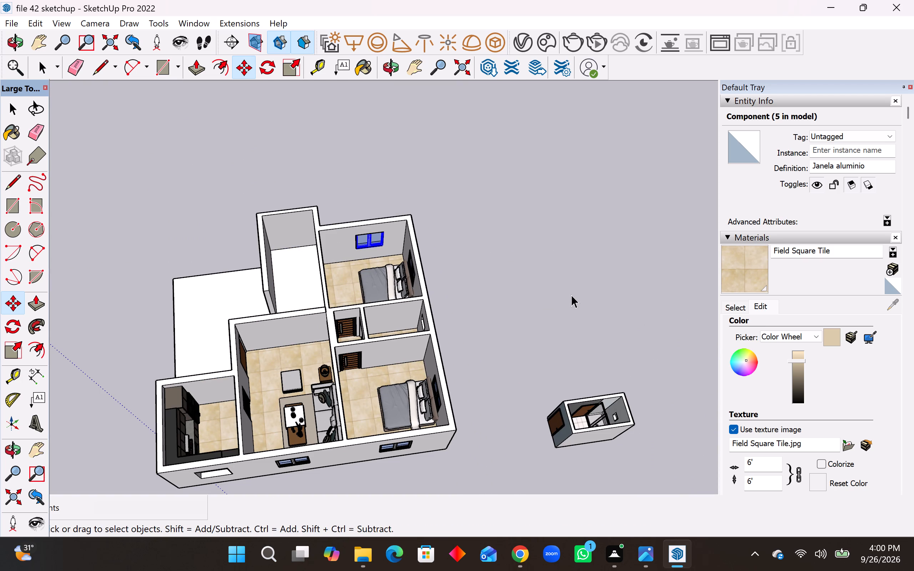
pyautogui.click(566, 297)
pyautogui.moveTo(662, 368); pyautogui.dragTo(552, 449)
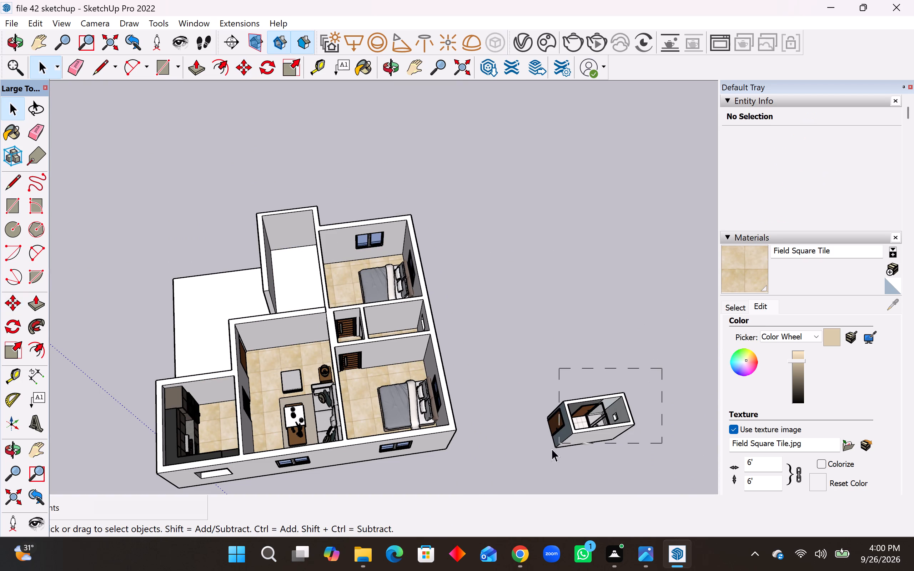
pyautogui.moveTo(552, 449); pyautogui.dragTo(535, 460)
pyautogui.press('Delete')
# Examine the house's rooms and fitted windows from several angles.
pyautogui.moveTo(366, 400); pyautogui.dragTo(454, 330, button='middle')
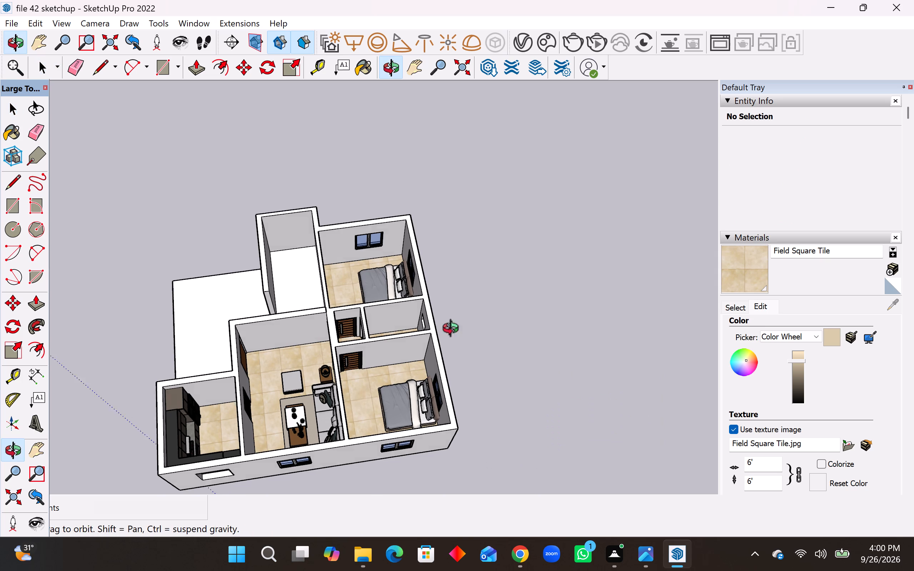
pyautogui.moveTo(454, 330); pyautogui.dragTo(578, 249, button='middle')
pyautogui.moveTo(343, 371); pyautogui.dragTo(394, 394, button='middle')
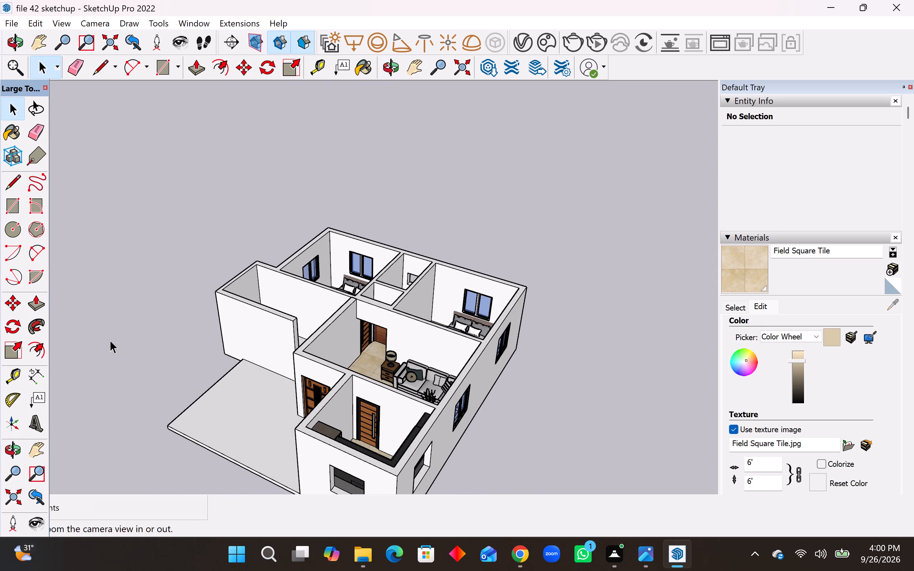
pyautogui.scroll(-5, 405, 215)
pyautogui.moveTo(383, 285); pyautogui.dragTo(571, 394, button='middle')
pyautogui.scroll(8, 320, 387)
pyautogui.moveTo(350, 370); pyautogui.dragTo(311, 381, button='middle')
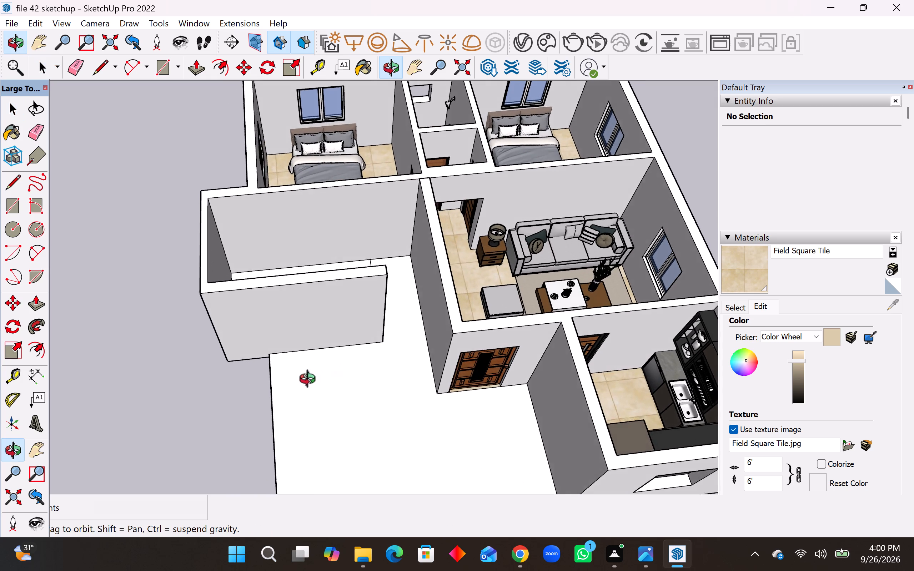
pyautogui.moveTo(311, 381); pyautogui.dragTo(293, 384, button='middle')
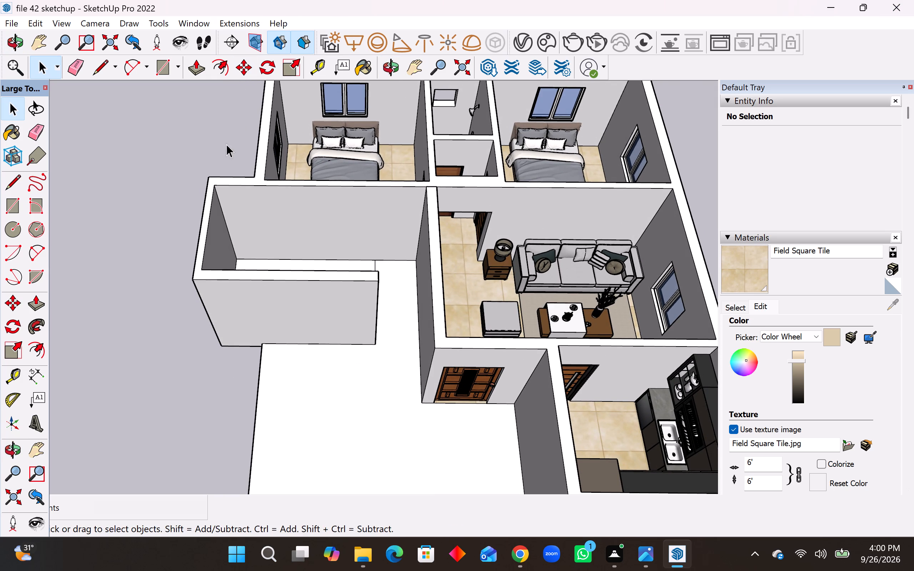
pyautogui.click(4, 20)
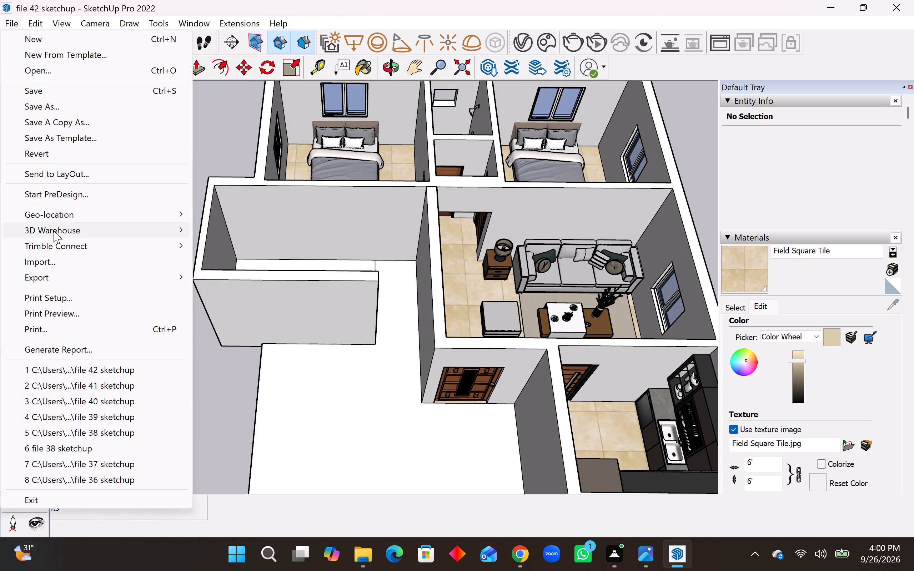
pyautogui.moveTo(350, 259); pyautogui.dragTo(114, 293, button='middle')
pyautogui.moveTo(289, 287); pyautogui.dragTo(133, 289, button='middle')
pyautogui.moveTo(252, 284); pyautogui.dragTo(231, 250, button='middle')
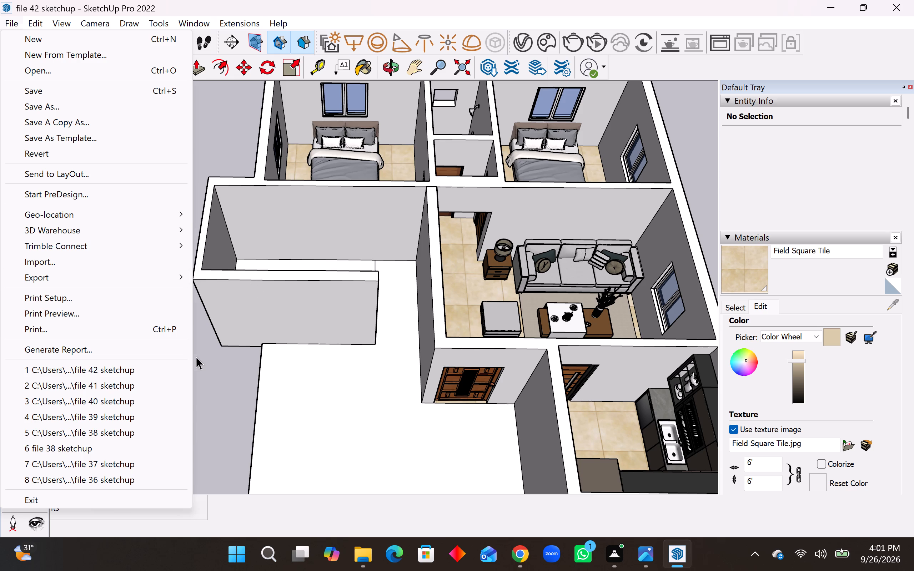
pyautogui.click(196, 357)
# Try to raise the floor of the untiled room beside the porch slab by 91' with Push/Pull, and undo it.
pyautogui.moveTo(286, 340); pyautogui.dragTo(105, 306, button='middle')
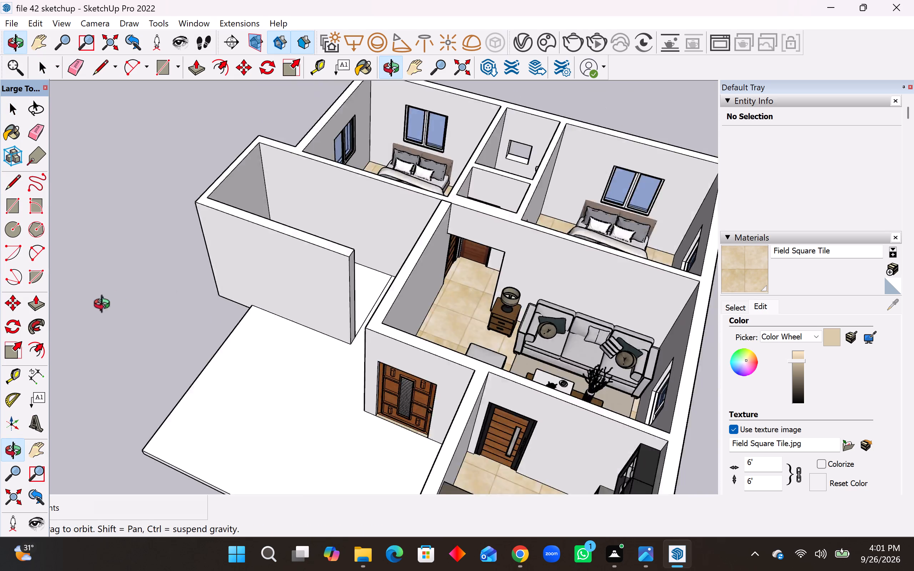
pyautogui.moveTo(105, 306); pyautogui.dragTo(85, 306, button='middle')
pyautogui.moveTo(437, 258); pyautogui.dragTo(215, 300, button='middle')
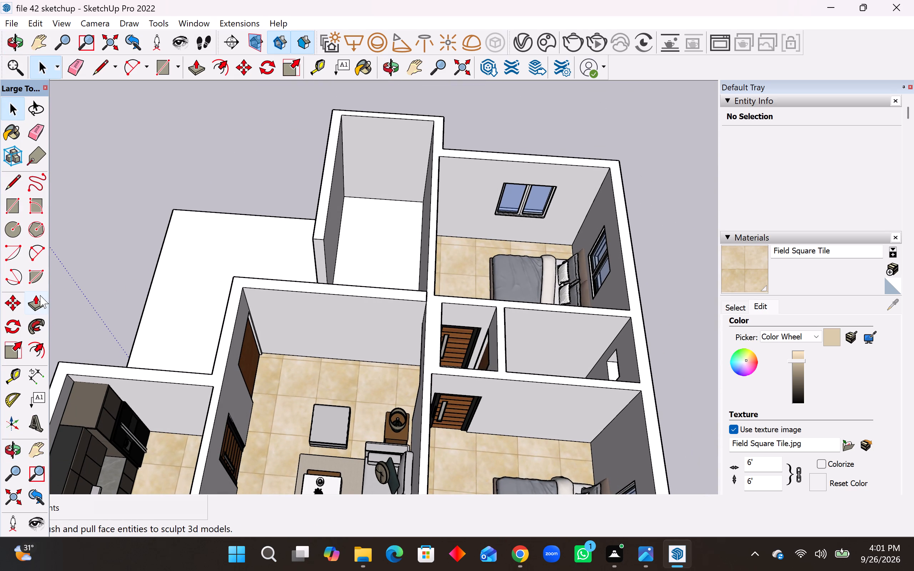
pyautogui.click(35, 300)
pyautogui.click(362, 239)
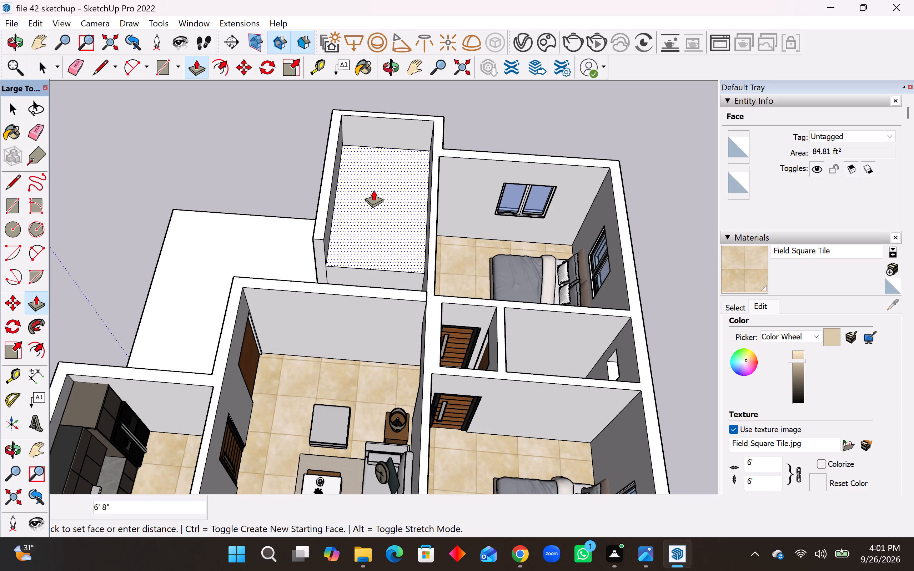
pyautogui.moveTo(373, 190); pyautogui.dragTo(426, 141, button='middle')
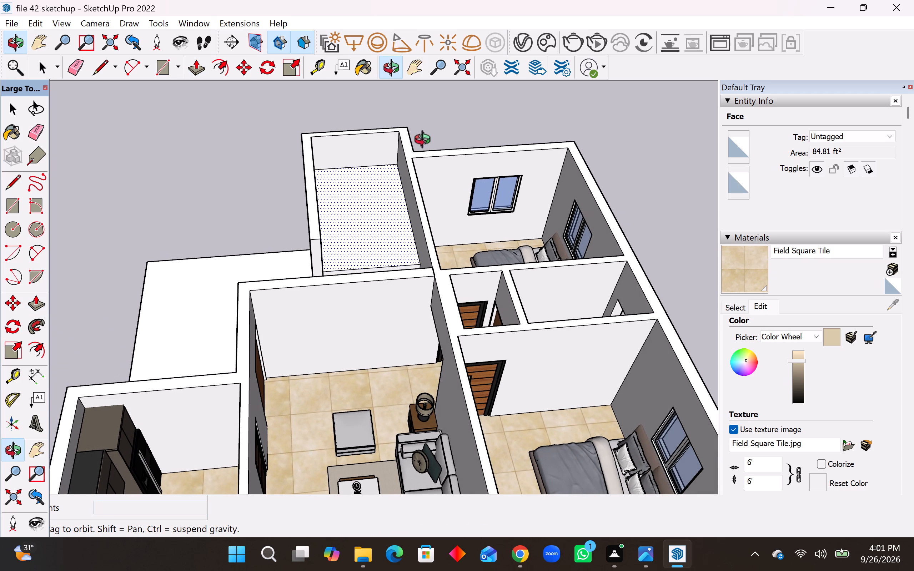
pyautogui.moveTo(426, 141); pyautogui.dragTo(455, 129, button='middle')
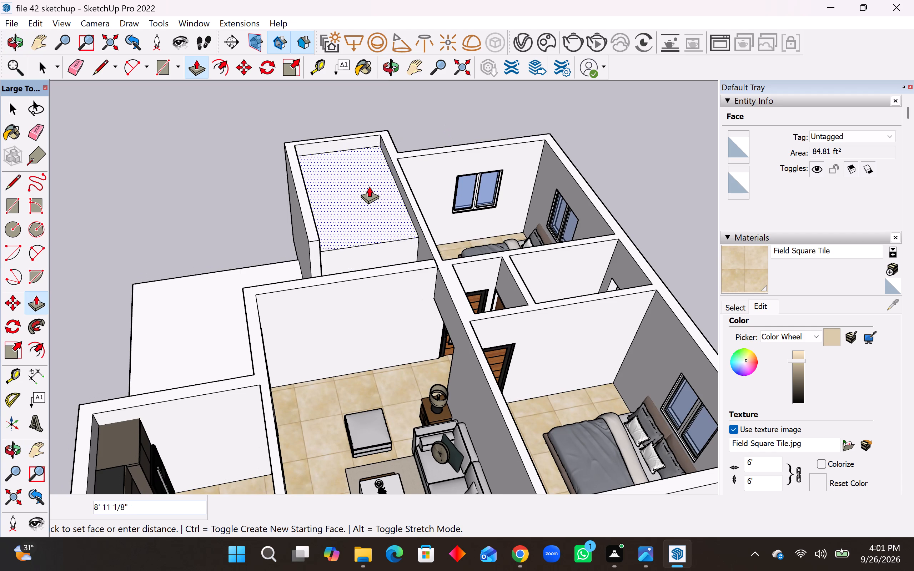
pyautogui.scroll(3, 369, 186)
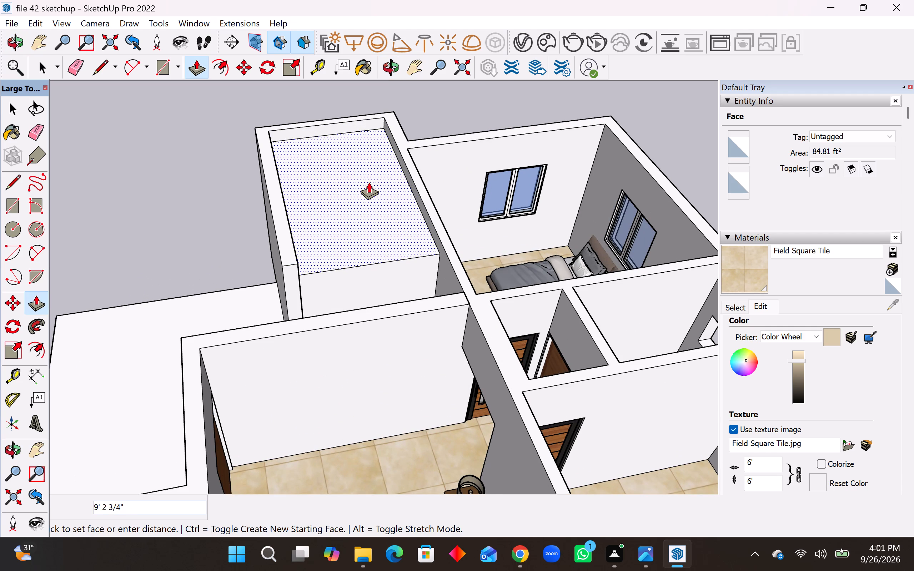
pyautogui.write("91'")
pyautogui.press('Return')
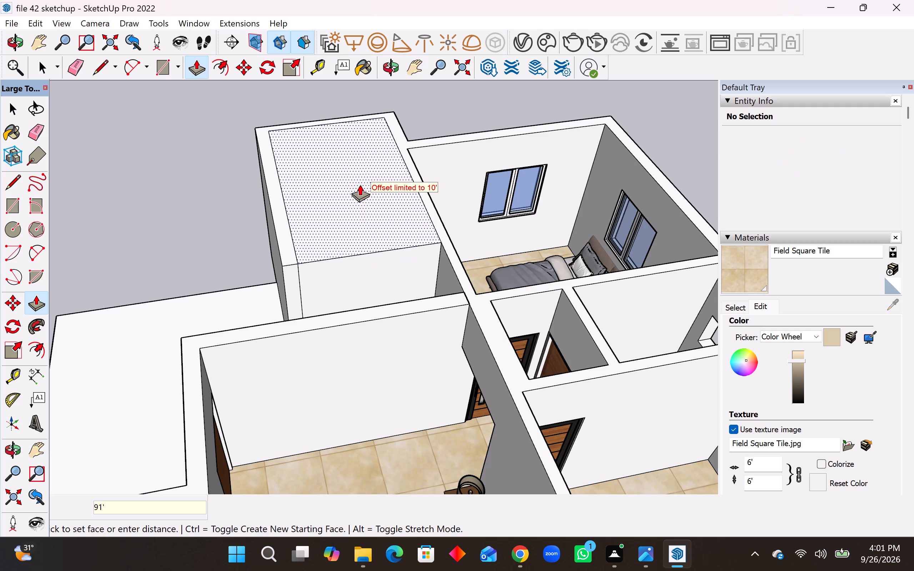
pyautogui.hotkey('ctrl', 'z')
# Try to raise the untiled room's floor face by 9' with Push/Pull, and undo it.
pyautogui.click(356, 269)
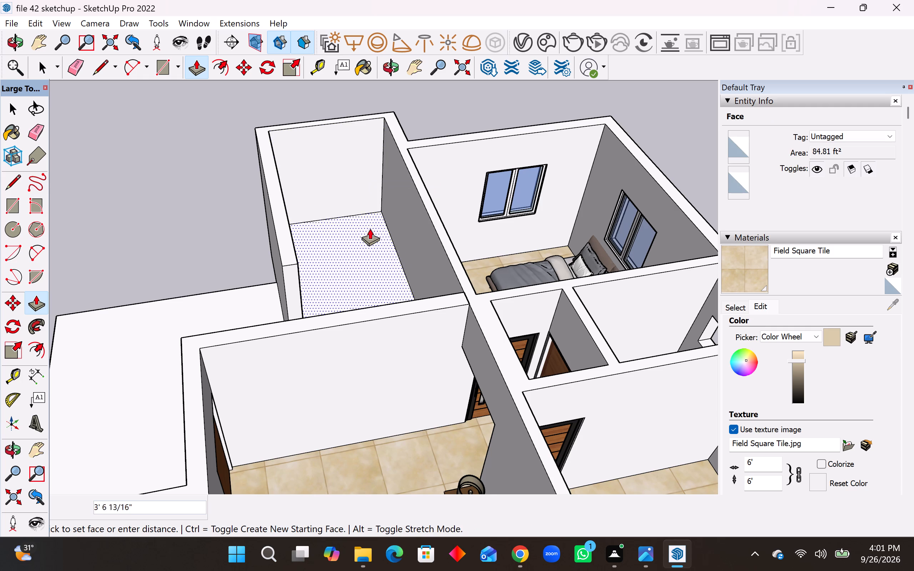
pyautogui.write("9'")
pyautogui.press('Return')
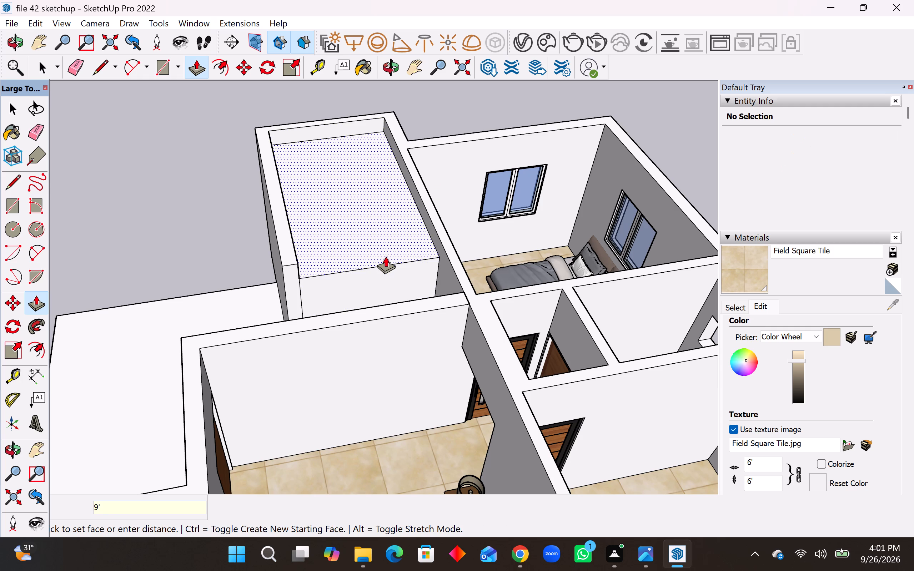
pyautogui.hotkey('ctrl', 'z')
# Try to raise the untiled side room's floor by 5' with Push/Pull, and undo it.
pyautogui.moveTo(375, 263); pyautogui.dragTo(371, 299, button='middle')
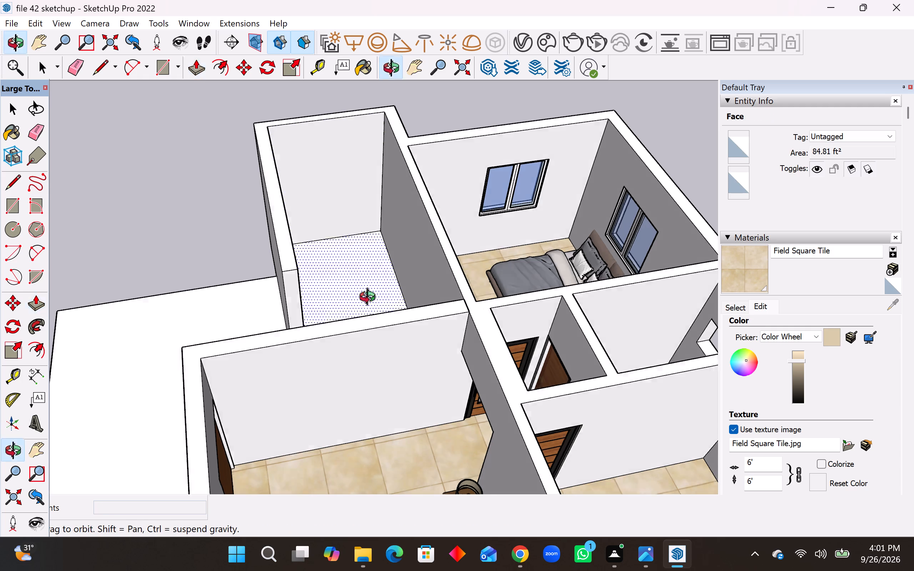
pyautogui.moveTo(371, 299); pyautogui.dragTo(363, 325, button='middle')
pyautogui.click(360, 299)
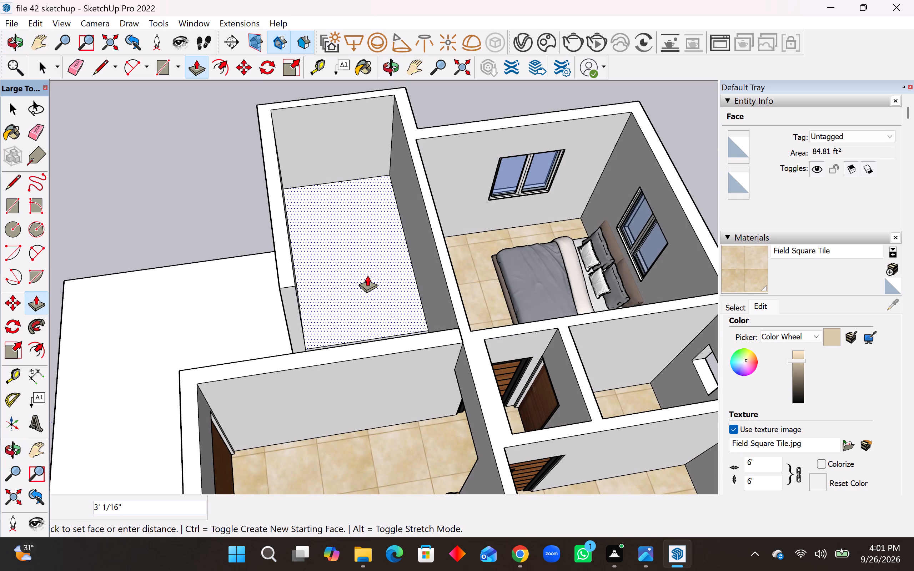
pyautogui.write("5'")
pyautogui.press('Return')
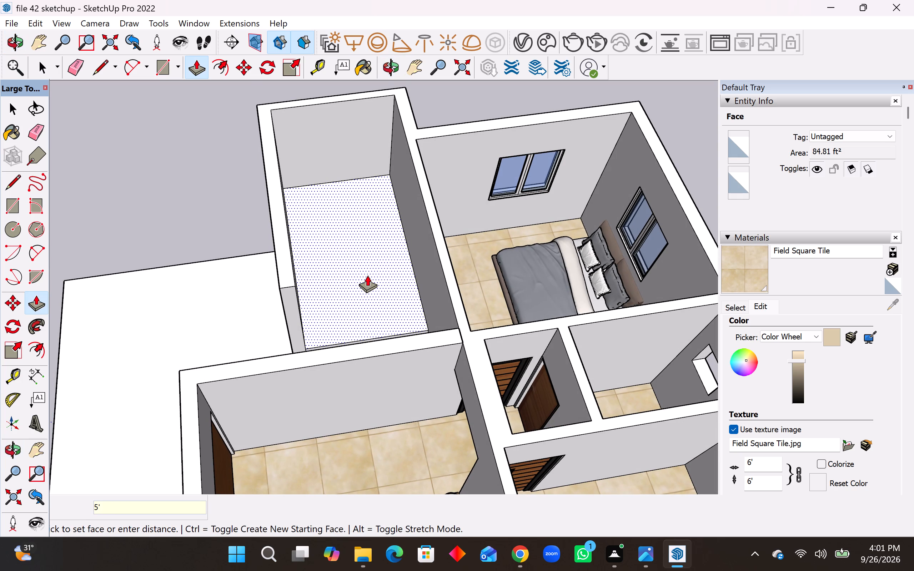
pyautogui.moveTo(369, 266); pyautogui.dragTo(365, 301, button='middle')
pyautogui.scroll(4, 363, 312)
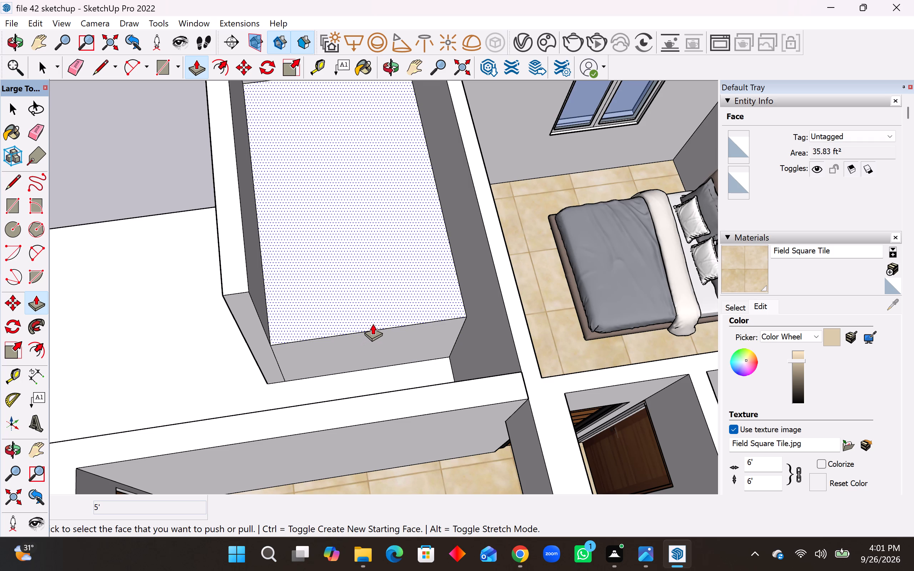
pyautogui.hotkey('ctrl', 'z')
# Raise the untiled side room's floor face by 1' with Push/Pull.
pyautogui.click(367, 339)
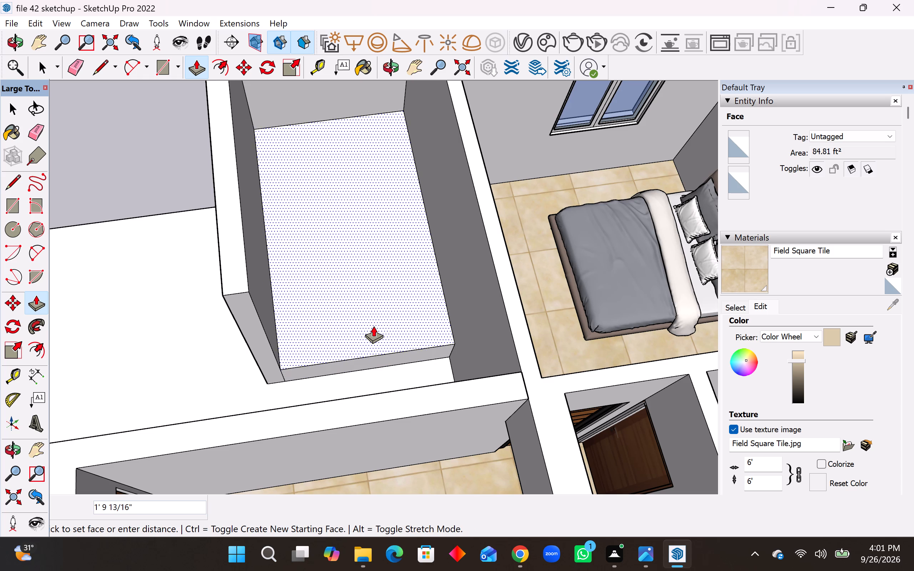
pyautogui.write("1'")
pyautogui.press('Return')
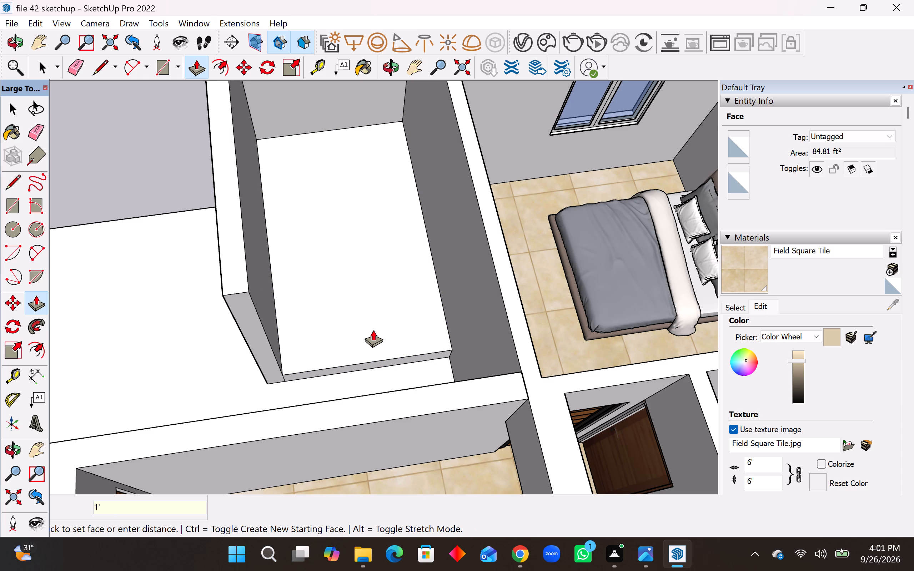
# Place a guide 1' in from the raised floor's front edge and draw a line along it across the full face width.
pyautogui.moveTo(379, 338); pyautogui.dragTo(353, 327, button='middle')
pyautogui.scroll(4, 336, 349)
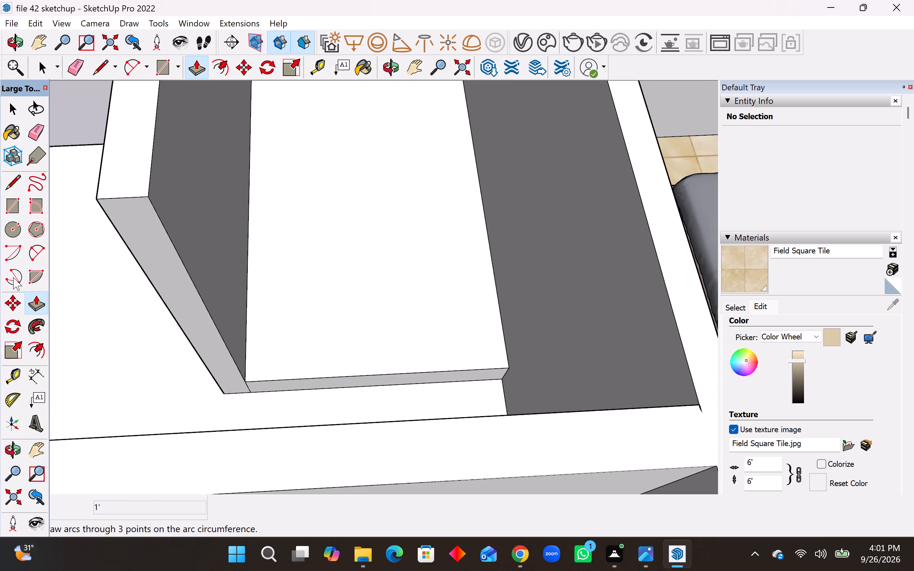
pyautogui.click(12, 373)
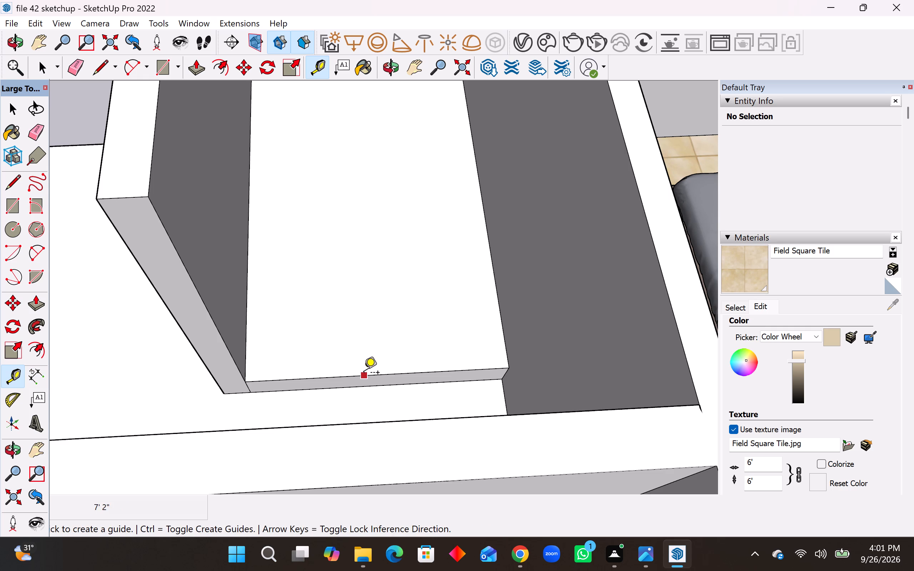
pyautogui.click(364, 374)
pyautogui.press('1')
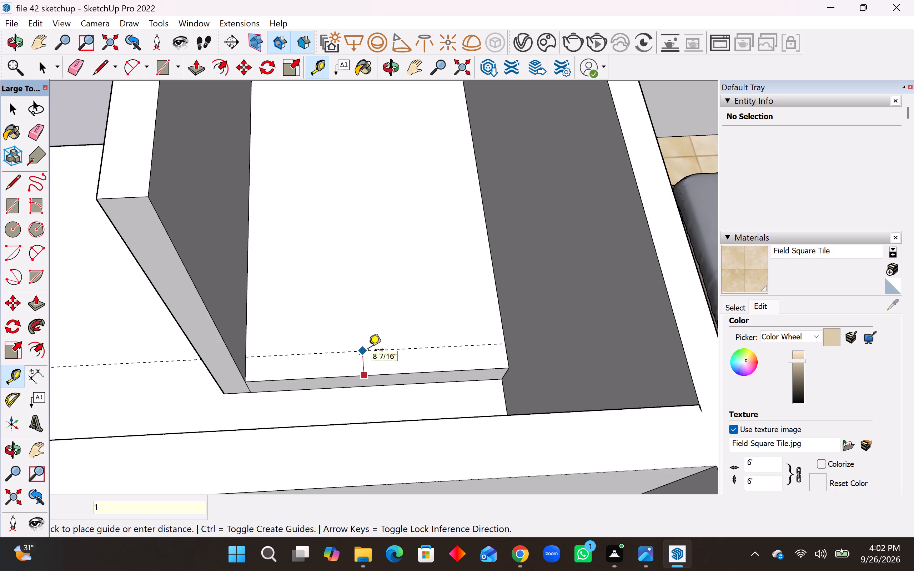
pyautogui.press("'")
pyautogui.press('Return')
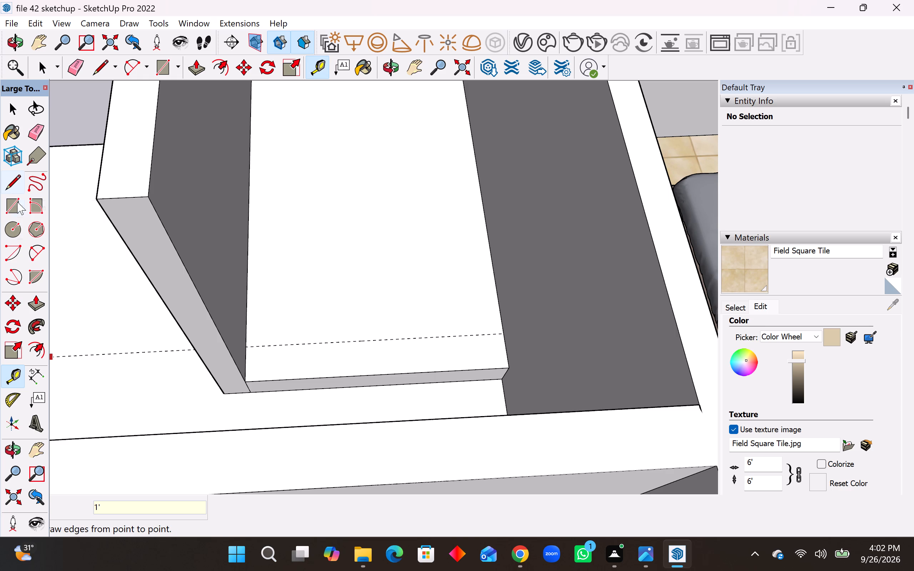
pyautogui.click(13, 187)
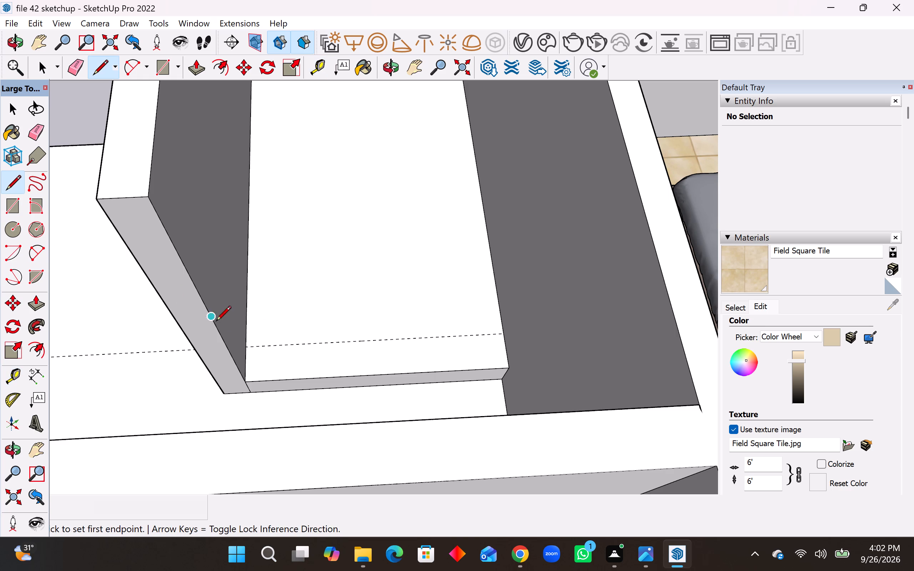
pyautogui.click(247, 350)
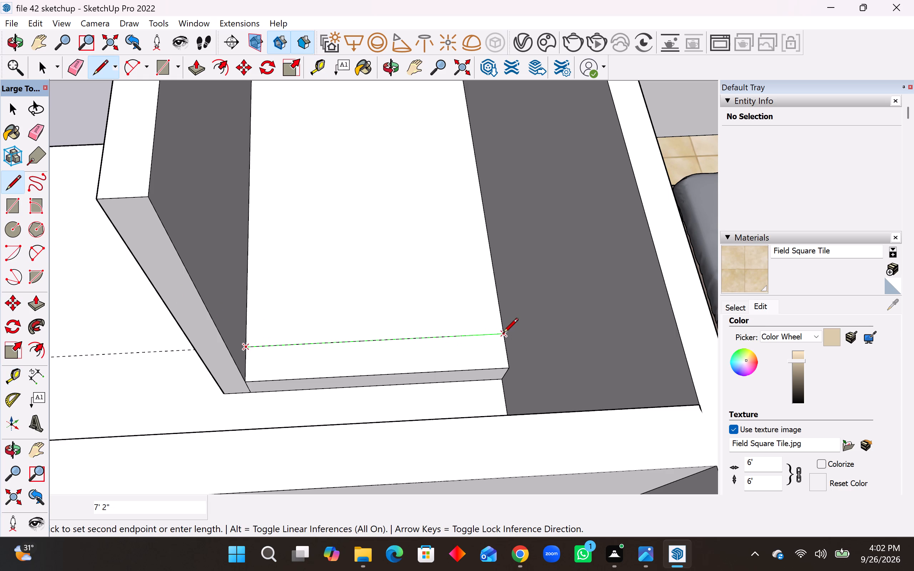
pyautogui.click(503, 334)
pyautogui.press('space')
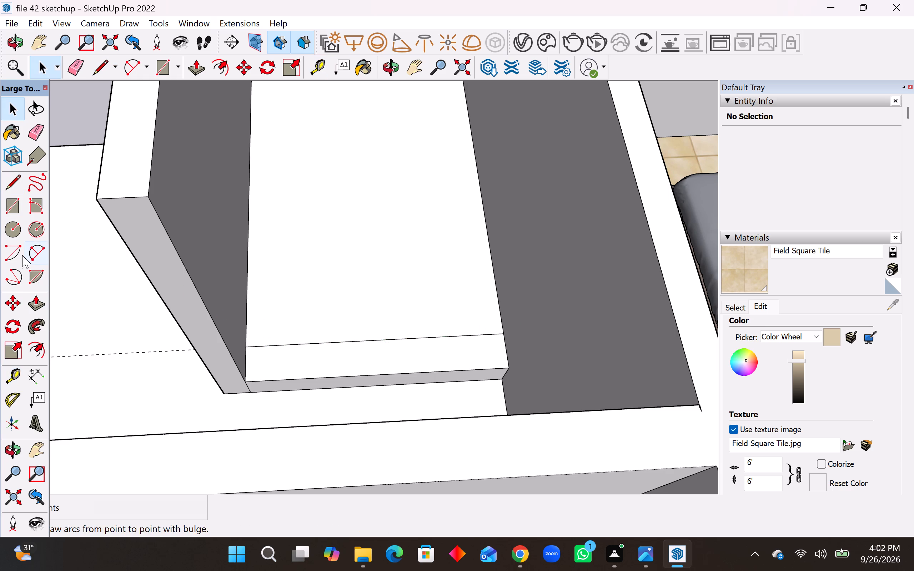
# Raise the floor face behind the new line by 1' with Push/Pull to form the second step.
pyautogui.click(33, 305)
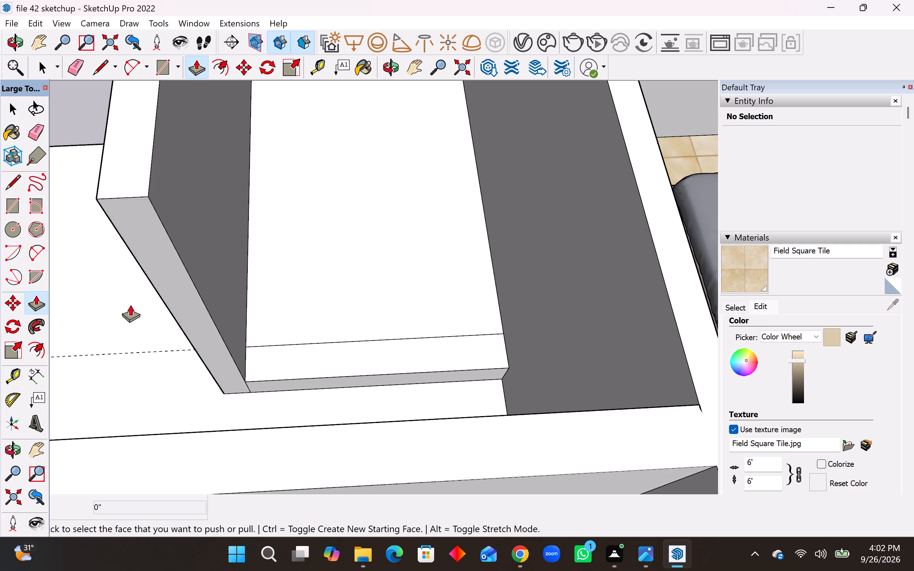
pyautogui.click(314, 301)
pyautogui.write("1'")
pyautogui.press('Return')
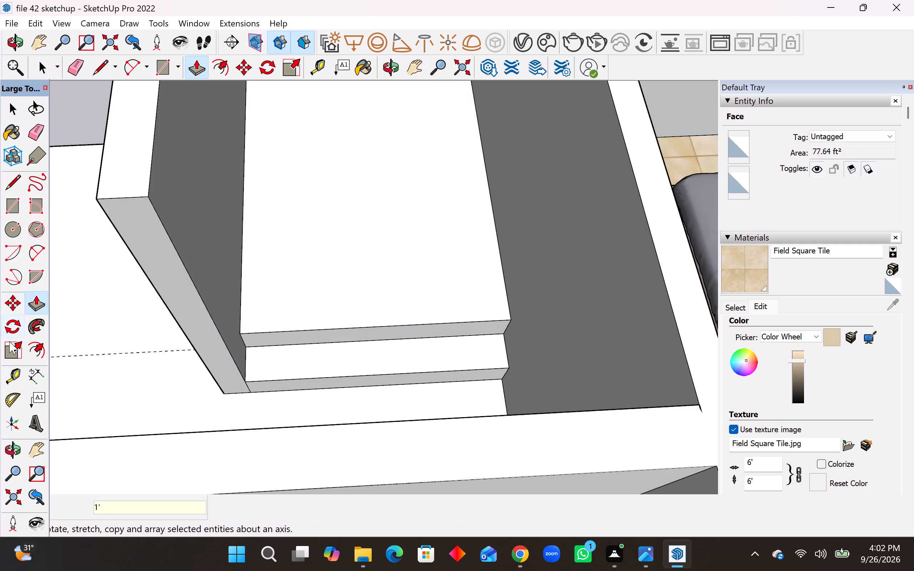
# Place a guide 1' in from the second step's front edge and draw a line along it across the face.
pyautogui.click(17, 375)
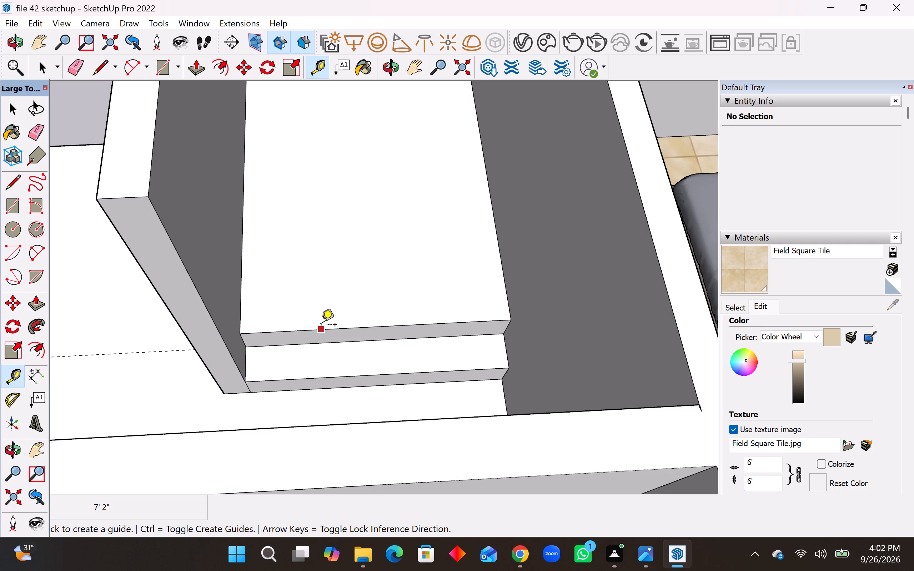
pyautogui.click(321, 326)
pyautogui.write("1'")
pyautogui.press('Return')
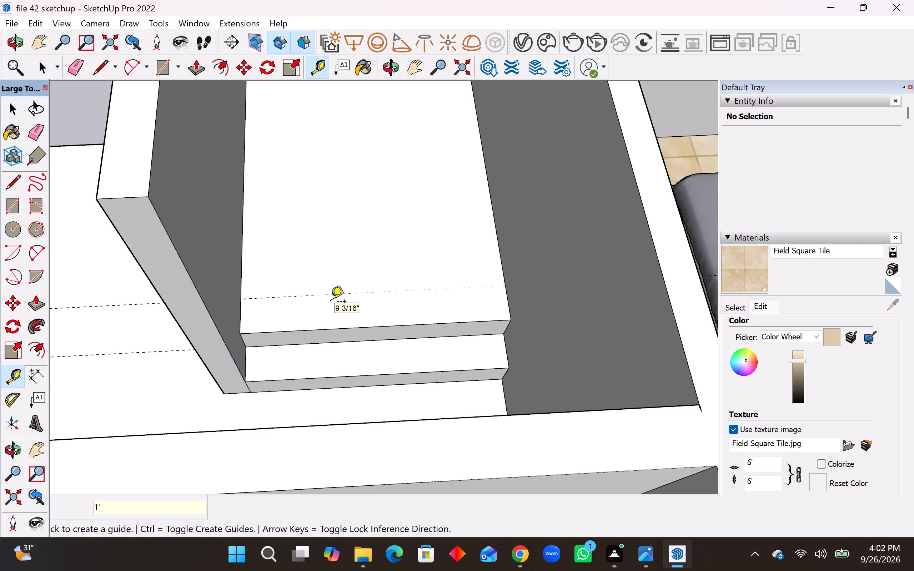
pyautogui.click(9, 183)
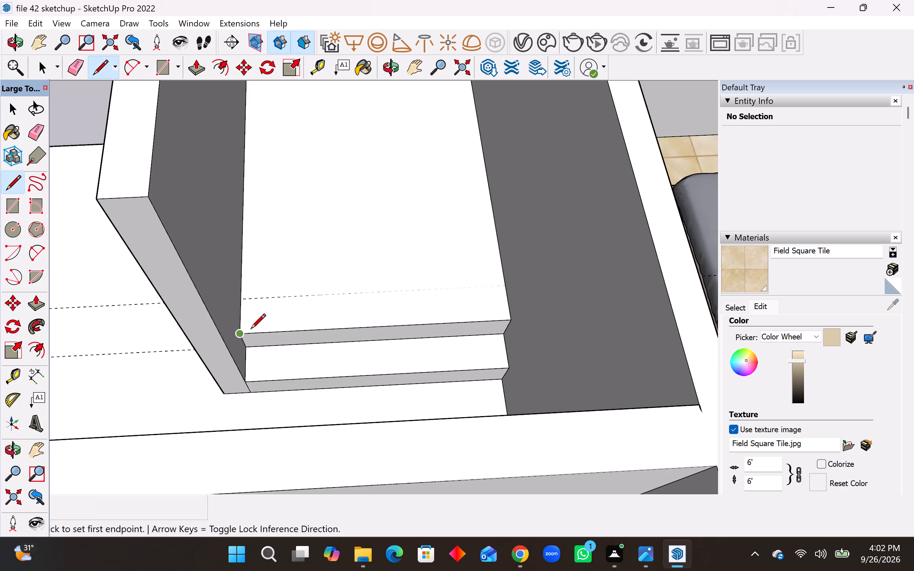
pyautogui.click(245, 302)
pyautogui.click(508, 289)
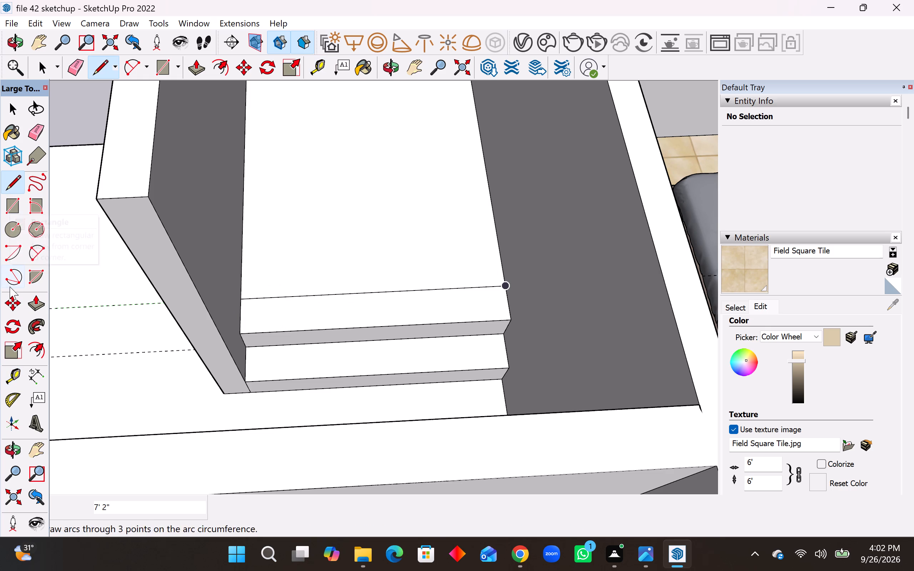
# Raise the face behind the second step's dividing line by 1' with Push/Pull to form the third step.
pyautogui.click(39, 299)
pyautogui.click(336, 237)
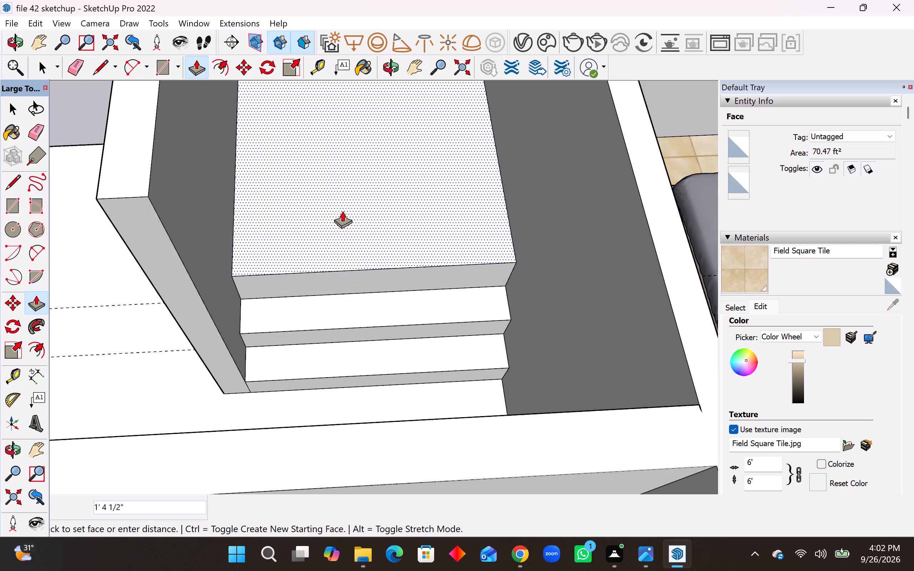
pyautogui.write("1'")
pyautogui.press('Return')
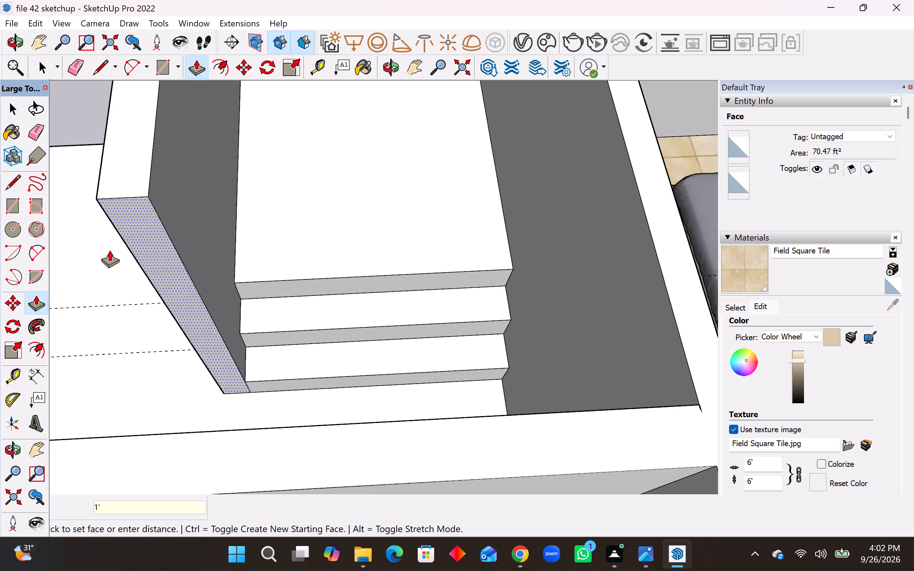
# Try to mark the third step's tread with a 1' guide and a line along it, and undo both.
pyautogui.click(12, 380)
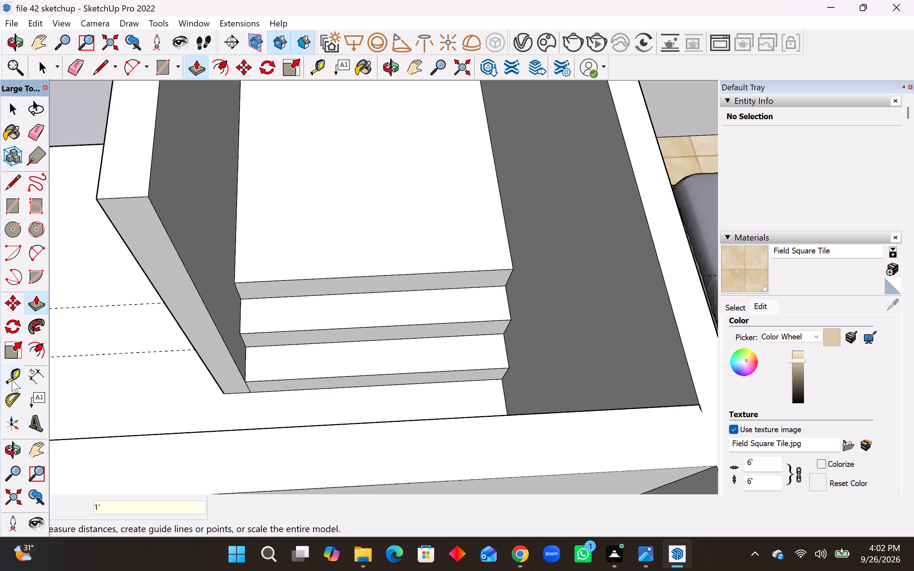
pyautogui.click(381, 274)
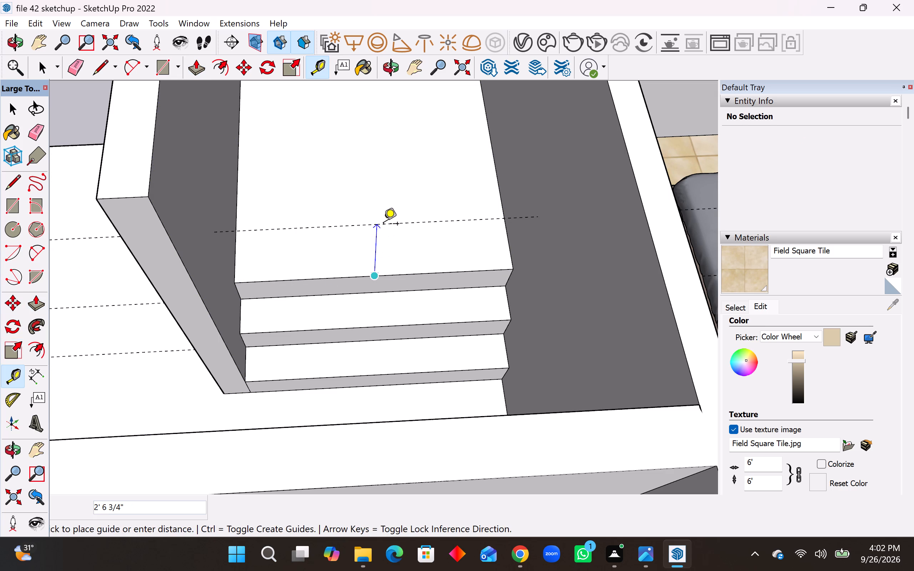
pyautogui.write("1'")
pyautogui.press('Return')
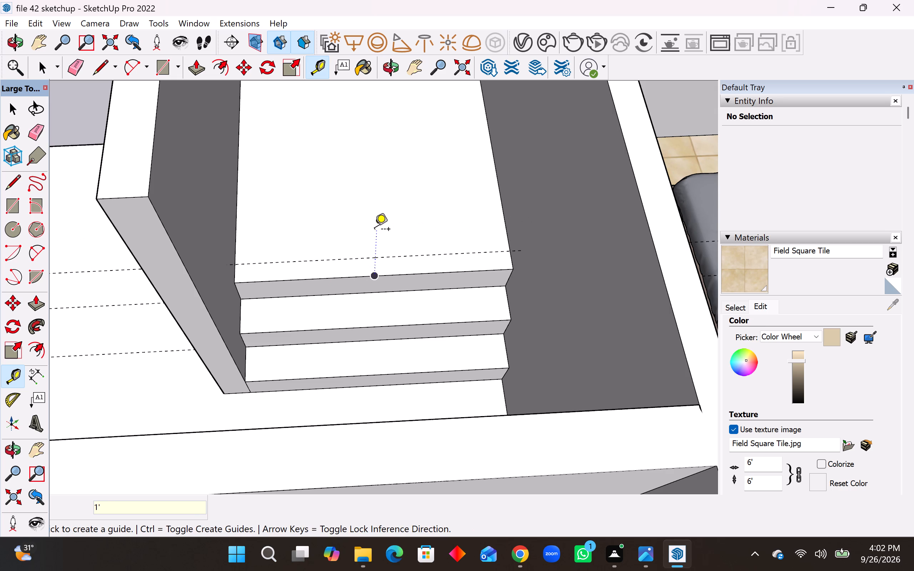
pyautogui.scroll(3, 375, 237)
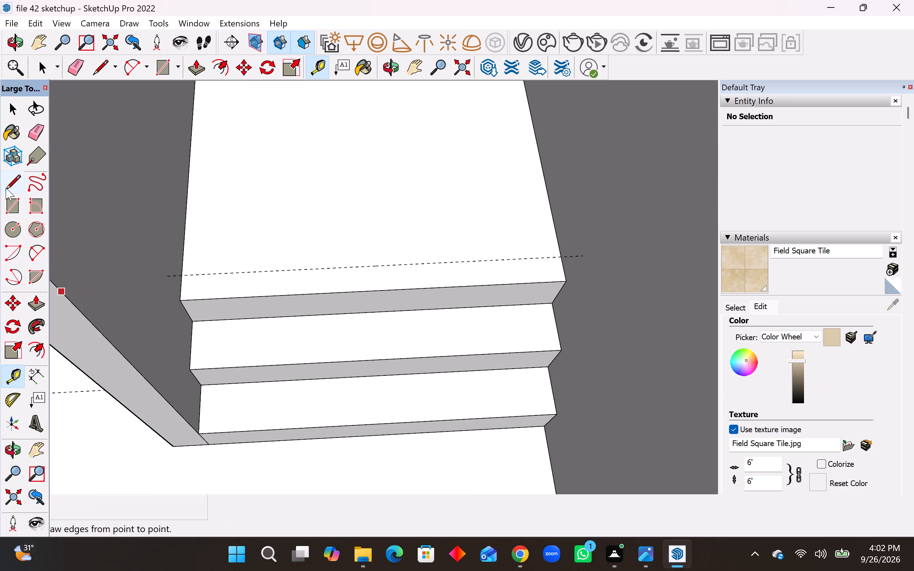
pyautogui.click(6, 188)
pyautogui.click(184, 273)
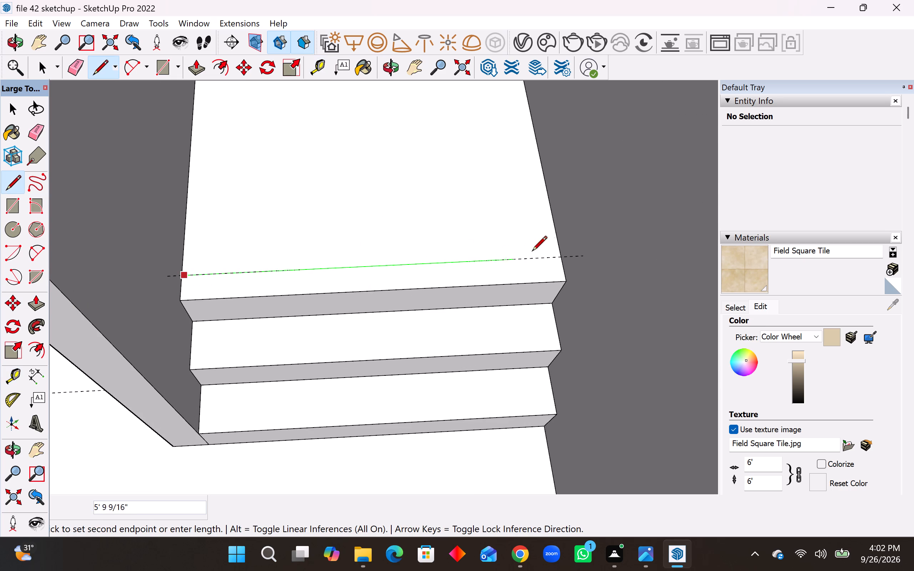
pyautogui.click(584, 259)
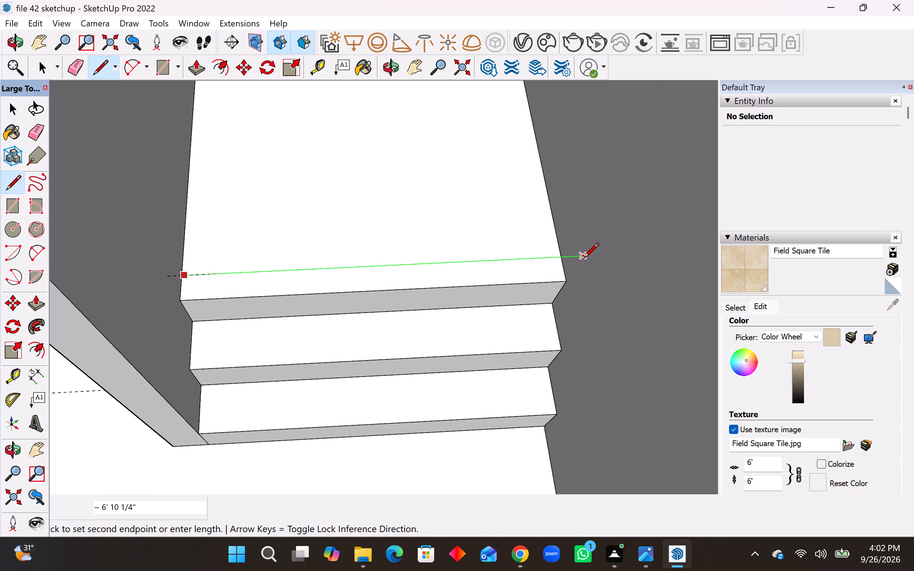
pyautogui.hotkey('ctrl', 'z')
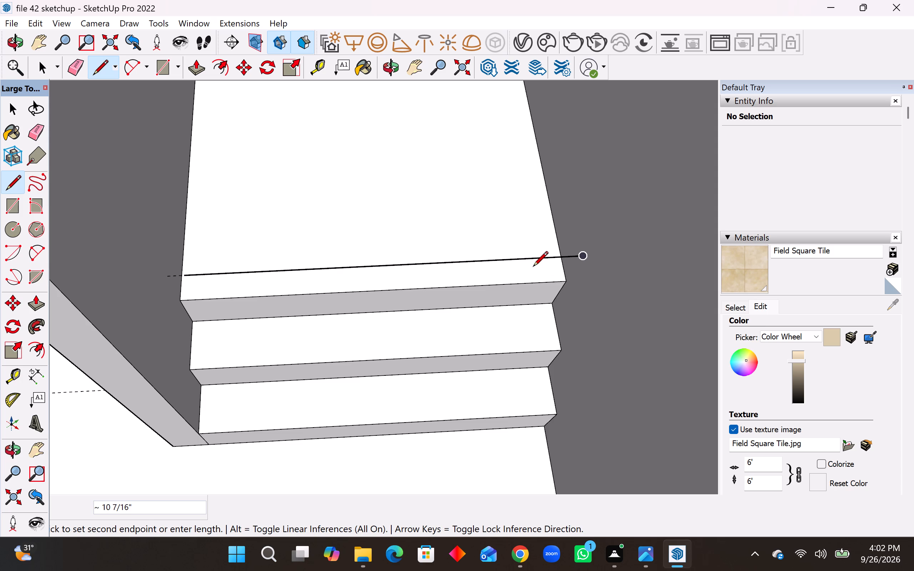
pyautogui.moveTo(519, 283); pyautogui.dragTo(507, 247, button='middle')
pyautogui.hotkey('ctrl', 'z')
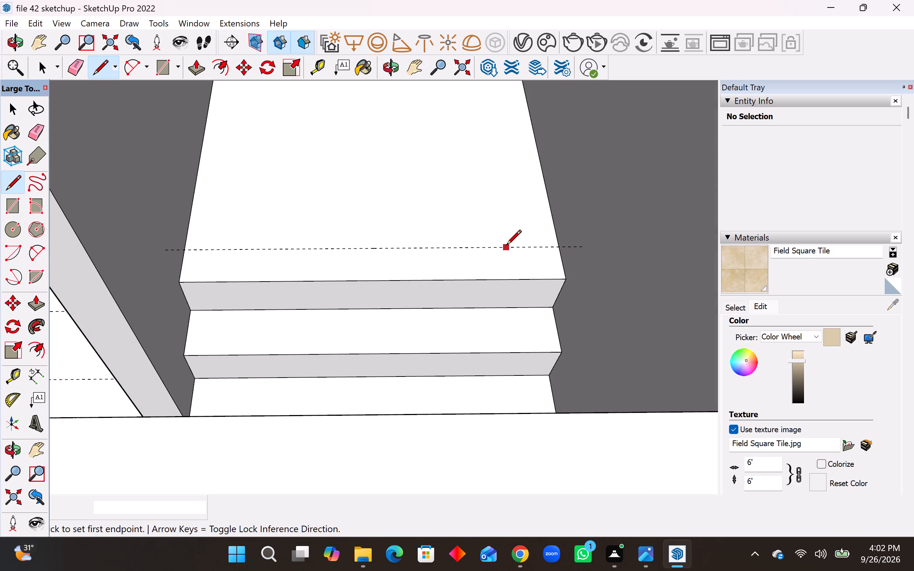
# Place a guide 1' in from the third step's front edge on the top face and draw a line along it across the face.
pyautogui.click(11, 377)
pyautogui.click(368, 279)
pyautogui.moveTo(376, 259); pyautogui.dragTo(379, 280, button='middle')
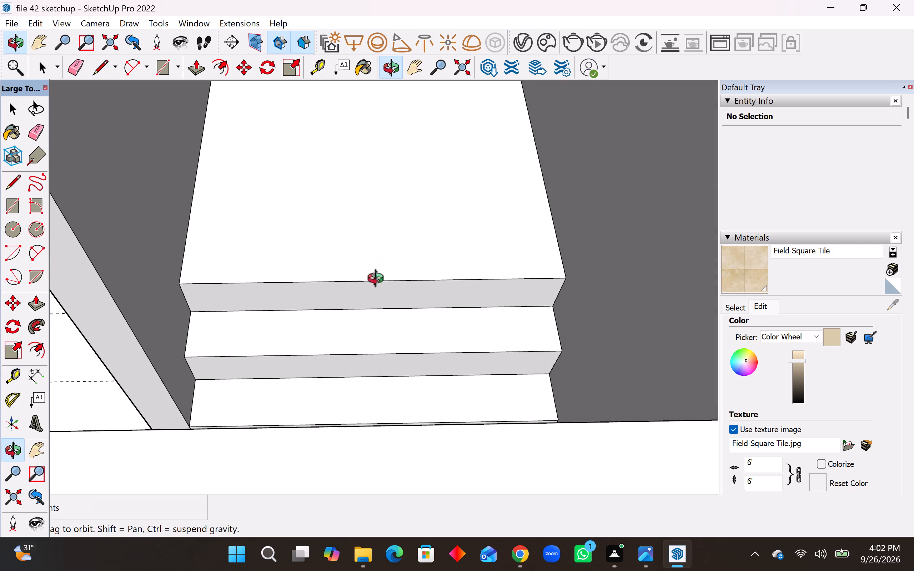
pyautogui.moveTo(379, 280); pyautogui.dragTo(380, 357, button='middle')
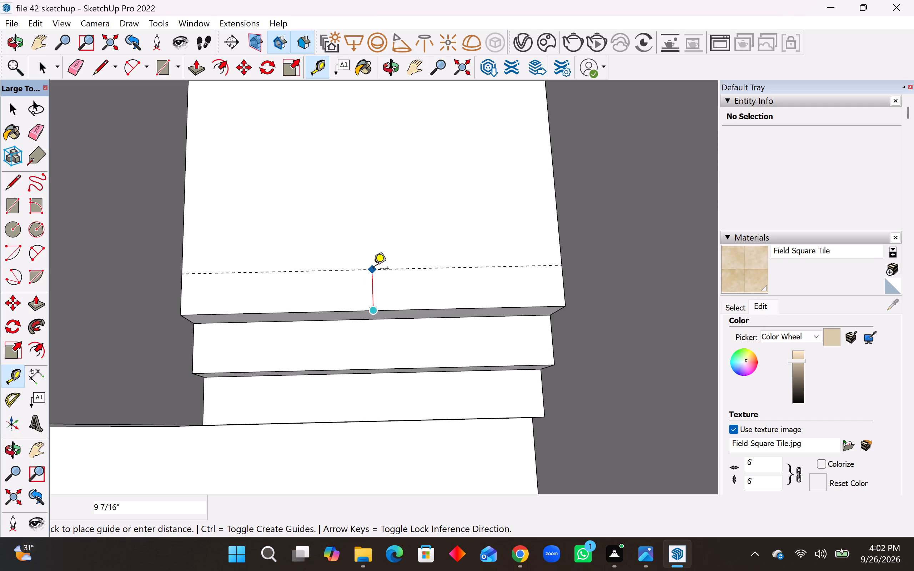
pyautogui.write("1'")
pyautogui.press('Return')
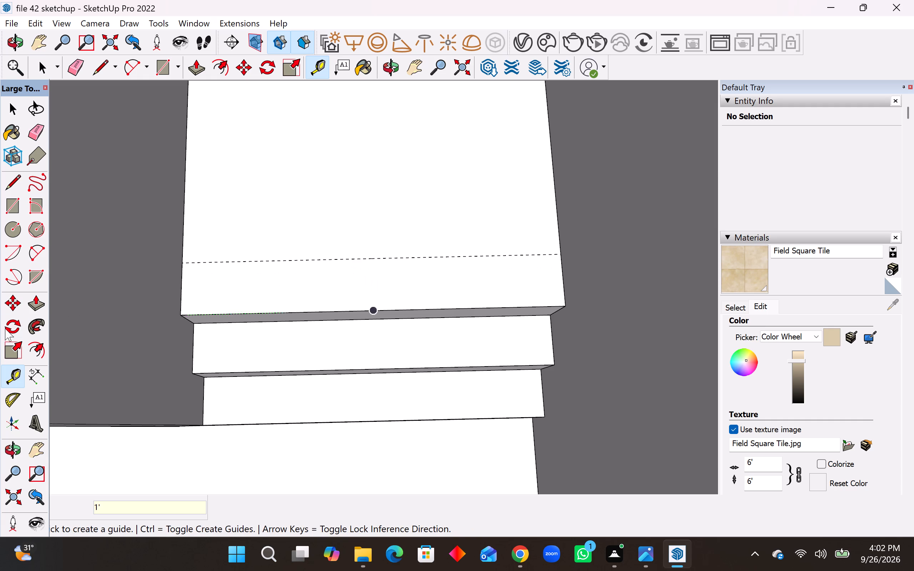
pyautogui.click(17, 186)
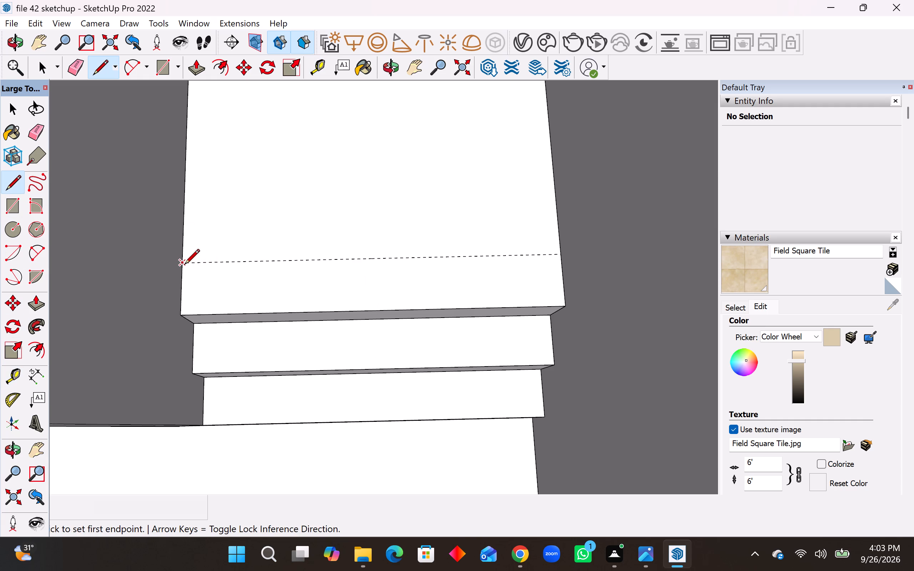
pyautogui.click(184, 265)
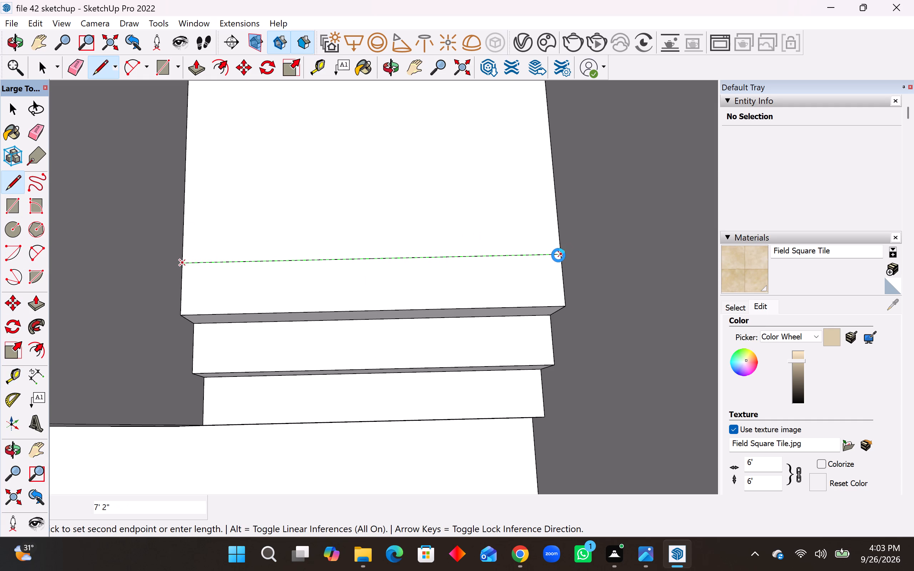
pyautogui.click(558, 255)
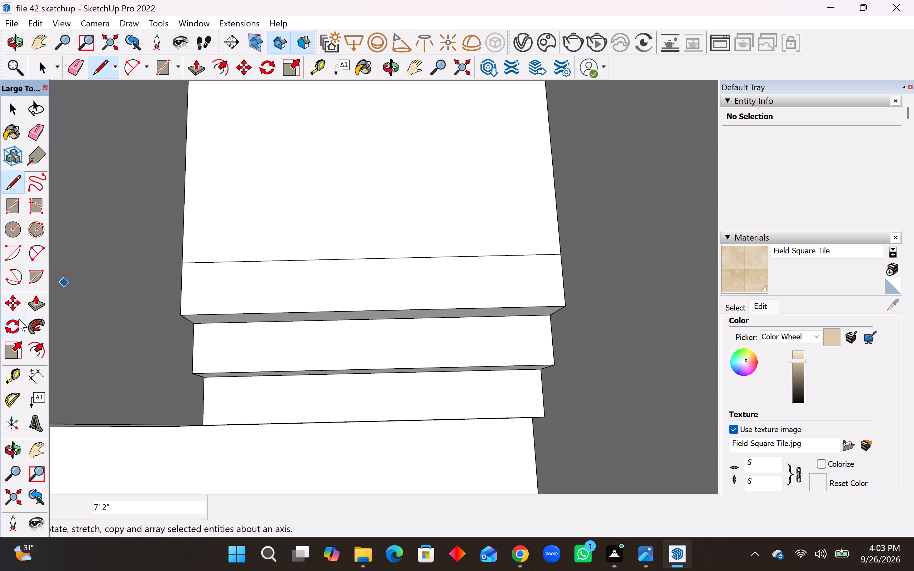
# Raise the face behind the third step's dividing line by 1' with Push/Pull to form the fourth step.
pyautogui.click(36, 302)
pyautogui.click(372, 212)
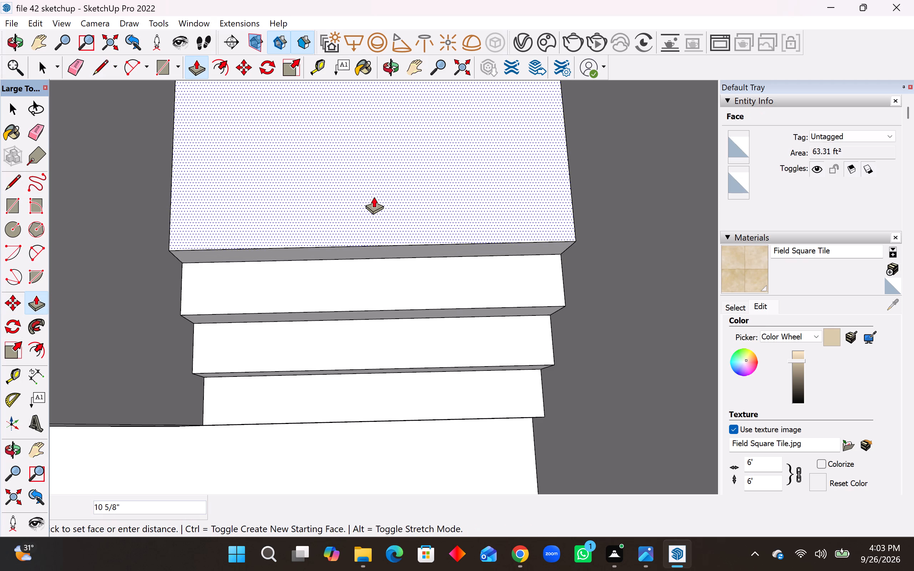
pyautogui.write("1'")
pyautogui.press('Return')
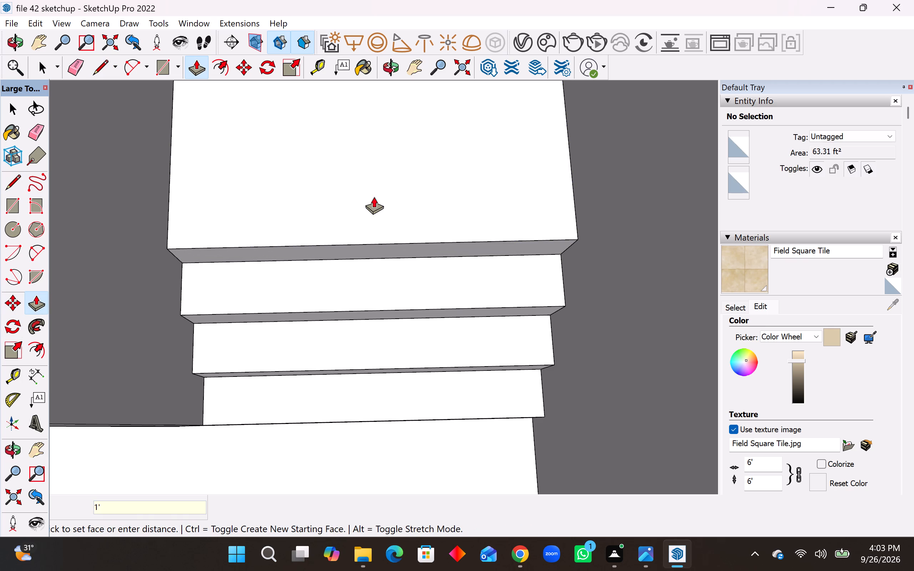
# Place a guide 1' in from the fourth step's front edge and draw a line along it across the top face.
pyautogui.click(10, 375)
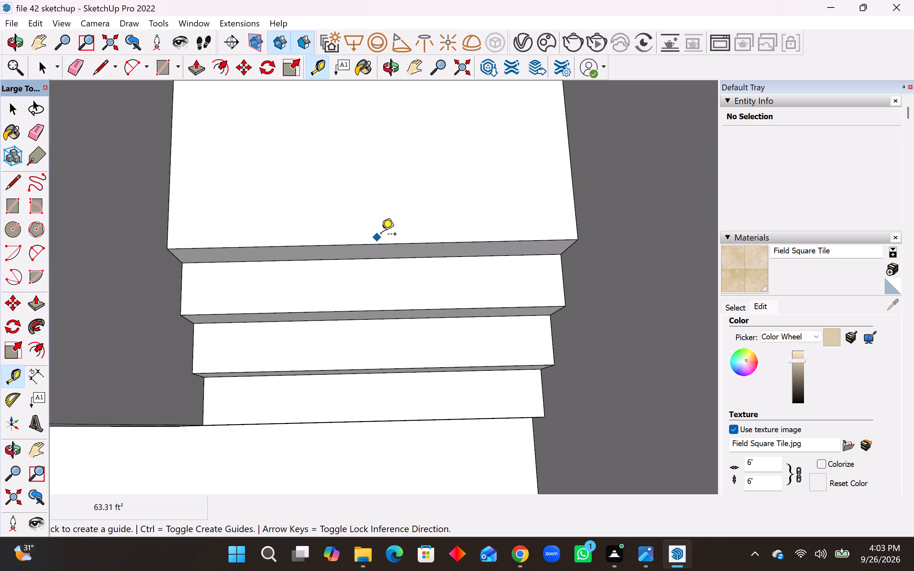
pyautogui.click(386, 241)
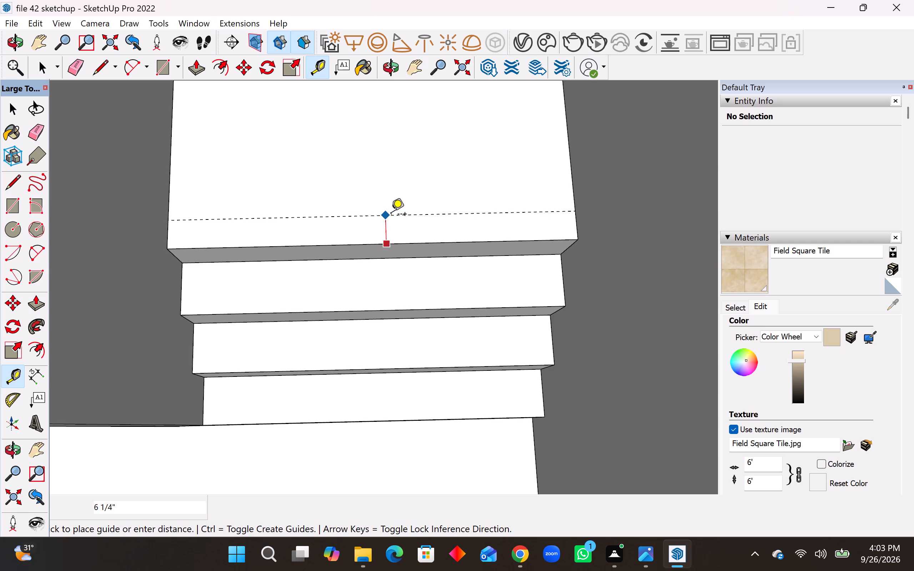
pyautogui.write("1'")
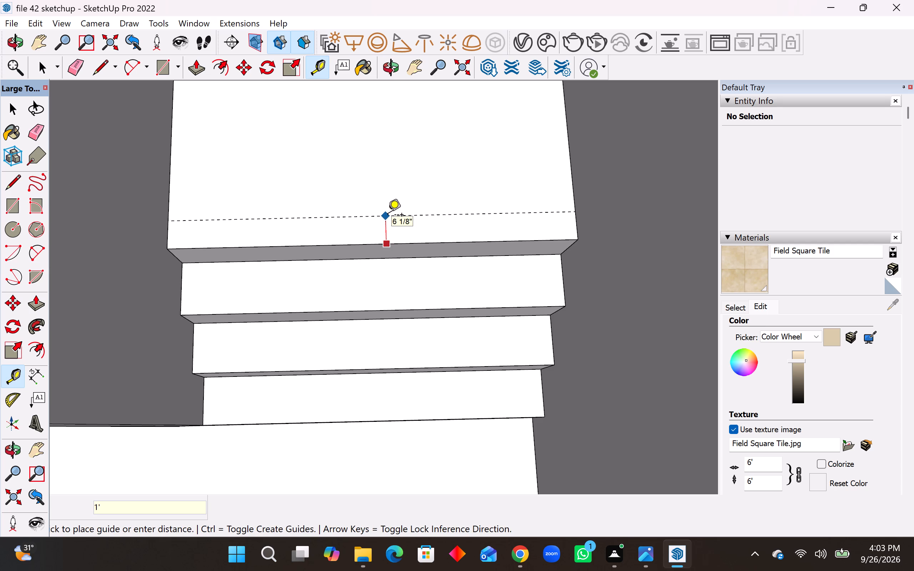
pyautogui.press('Return')
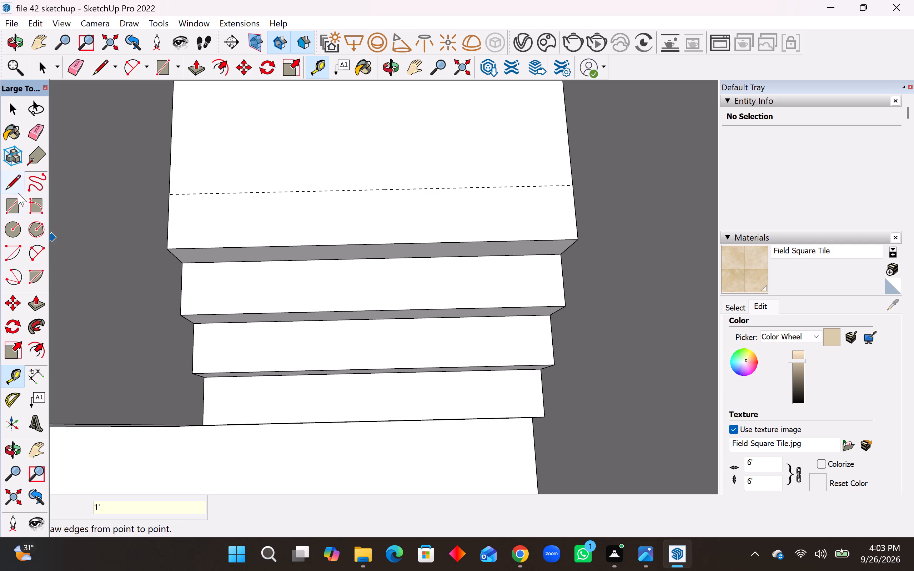
pyautogui.click(14, 190)
pyautogui.click(171, 196)
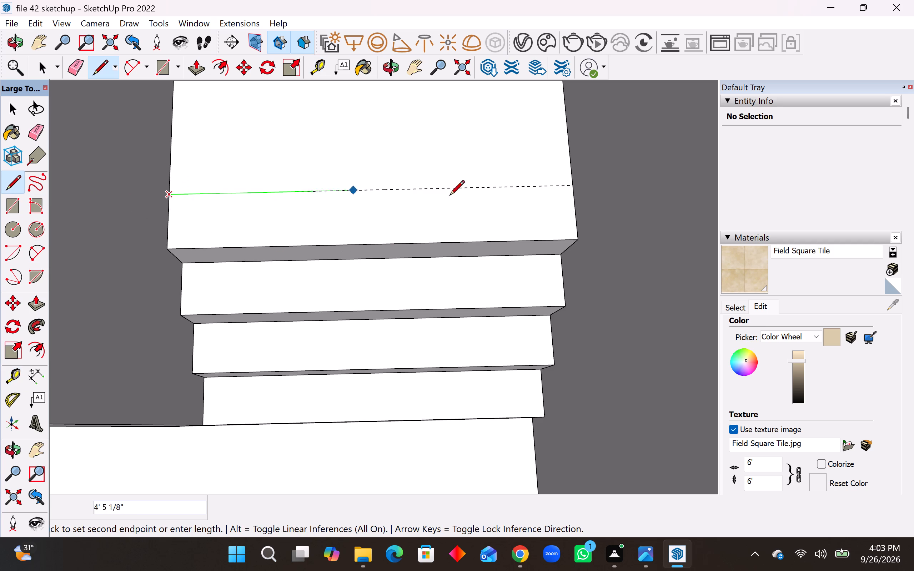
pyautogui.click(572, 186)
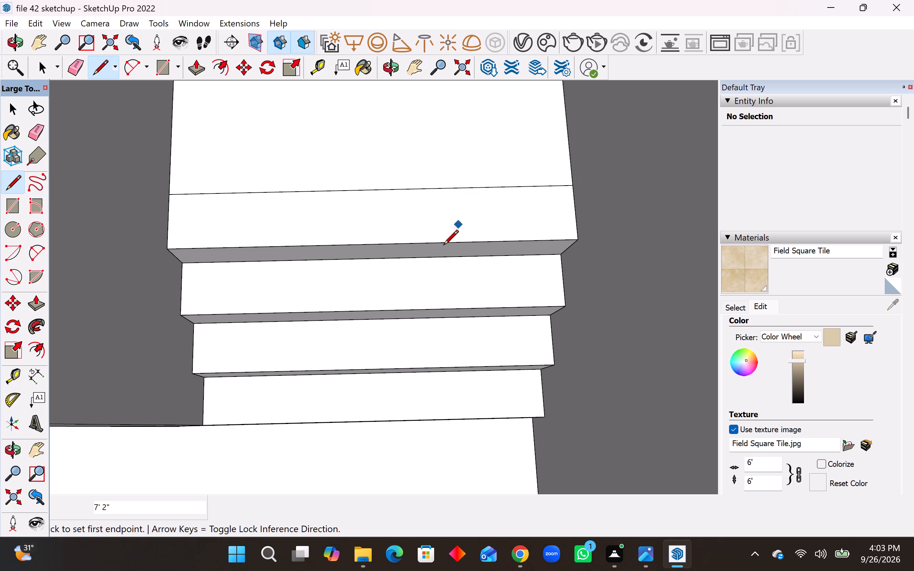
# Raise the face behind the fourth step's dividing line by 1' with Push/Pull to form the fifth level.
pyautogui.scroll(-10, 483, 249)
pyautogui.moveTo(492, 258); pyautogui.dragTo(450, 182, button='middle')
pyautogui.scroll(3, 485, 202)
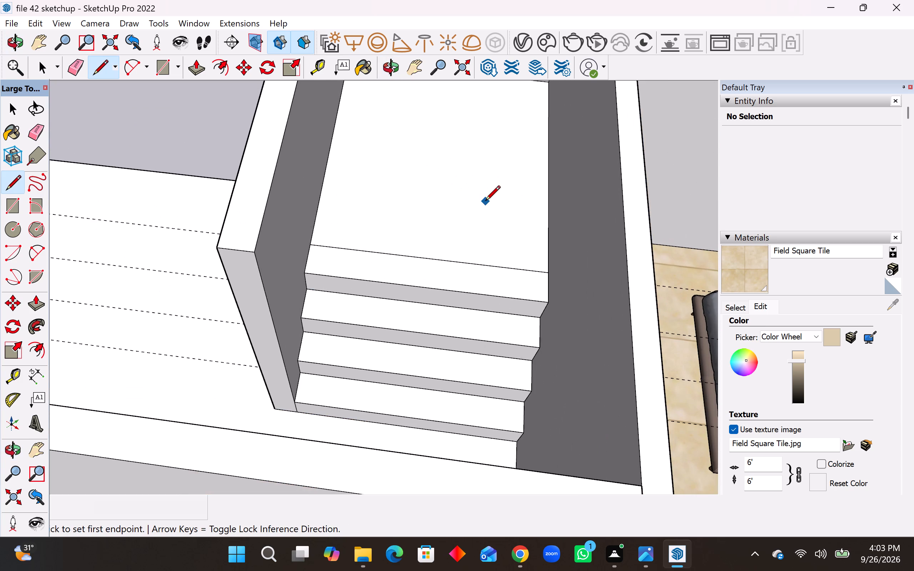
pyautogui.scroll(1, 485, 202)
pyautogui.moveTo(519, 253); pyautogui.dragTo(557, 245, button='middle')
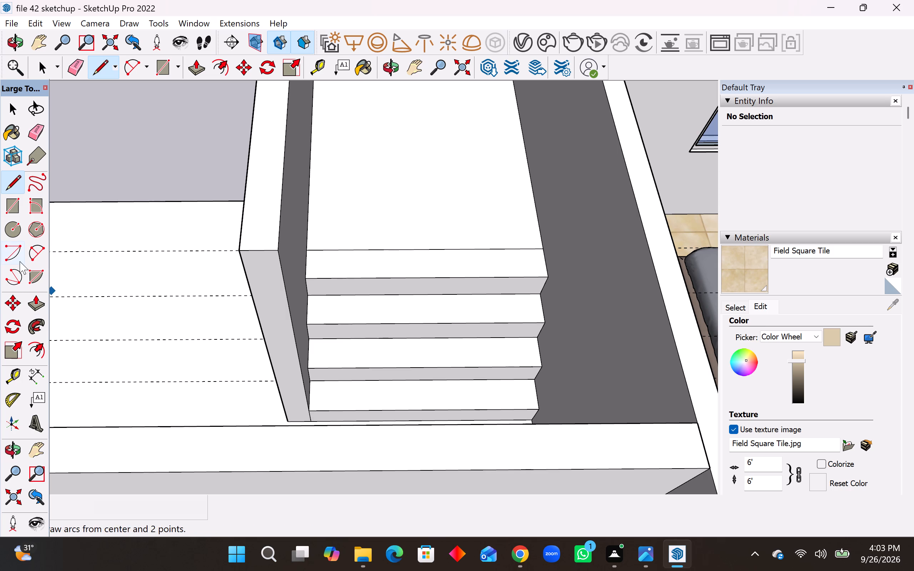
pyautogui.click(13, 374)
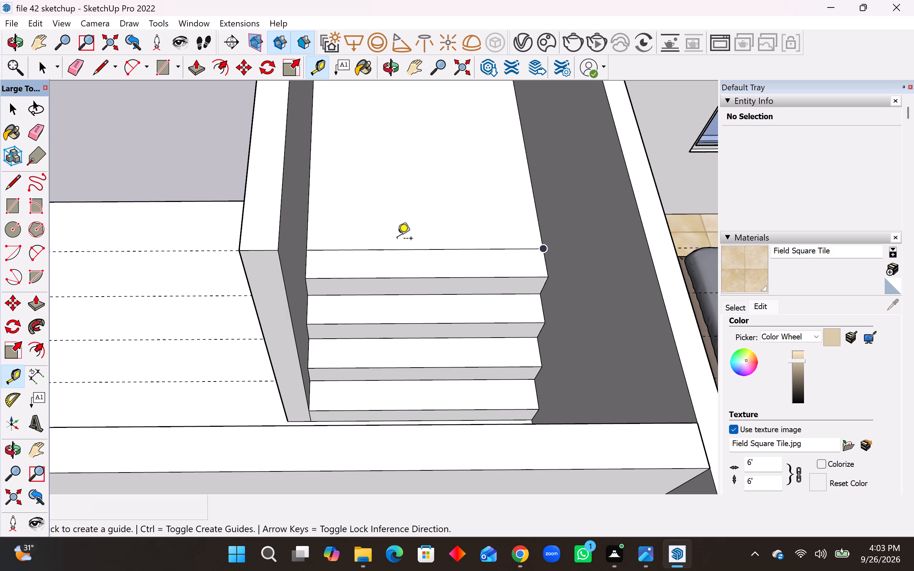
pyautogui.click(32, 304)
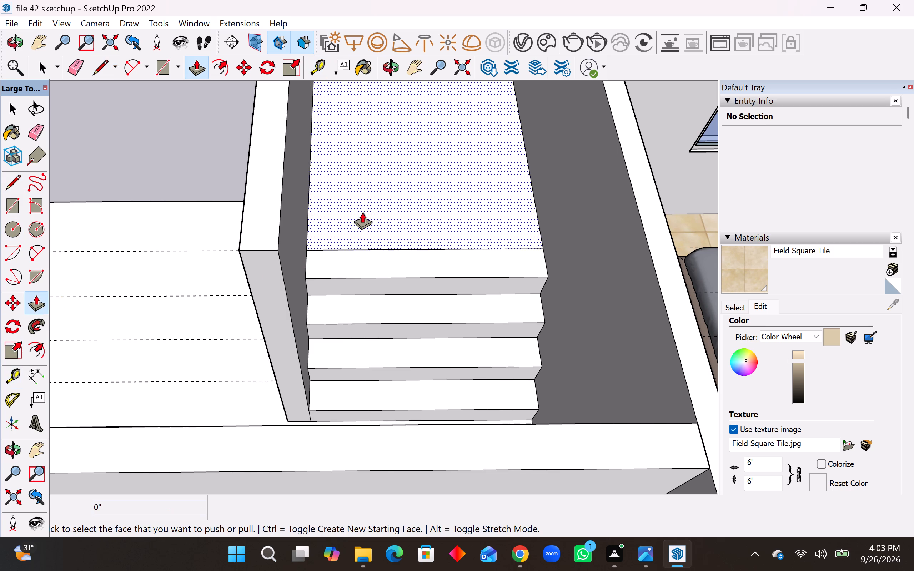
pyautogui.click(362, 212)
pyautogui.write("1'")
pyautogui.press('Return')
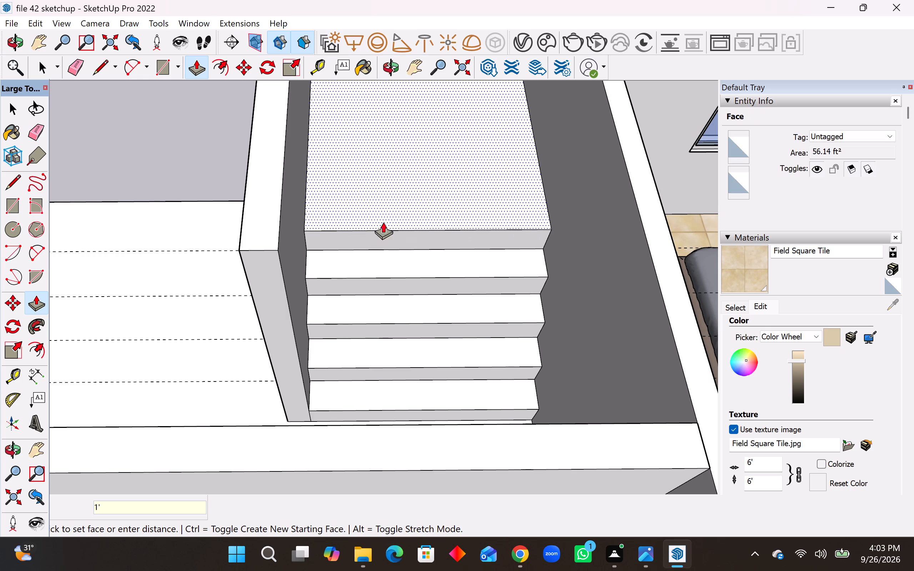
# Draw a centre line about 7' 10" long on the top landing, from the back edge's midpoint to the front edge.
pyautogui.moveTo(380, 253); pyautogui.dragTo(365, 220, button='middle')
pyautogui.scroll(-9, 381, 273)
pyautogui.moveTo(431, 256); pyautogui.dragTo(433, 252, button='middle')
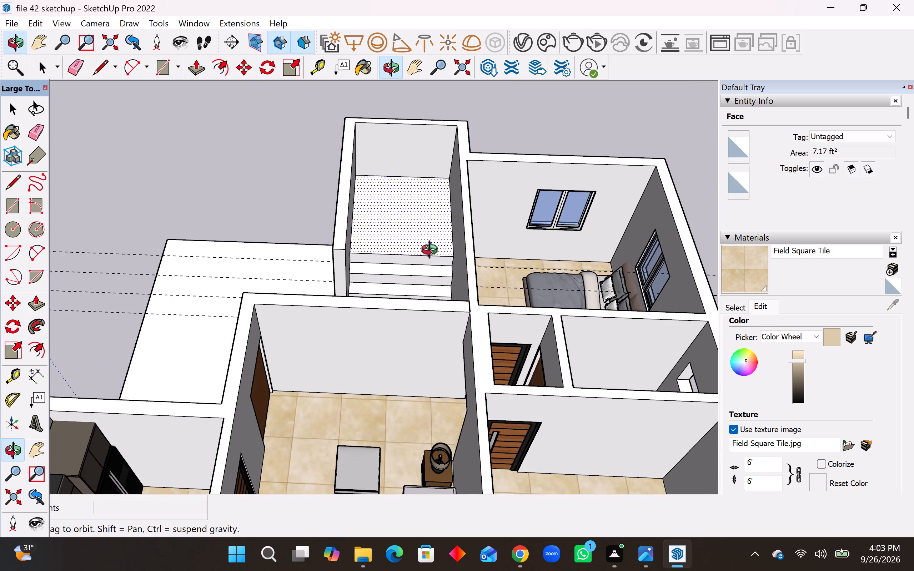
pyautogui.moveTo(433, 252); pyautogui.dragTo(446, 248, button='middle')
pyautogui.moveTo(431, 260); pyautogui.dragTo(434, 317, button='middle')
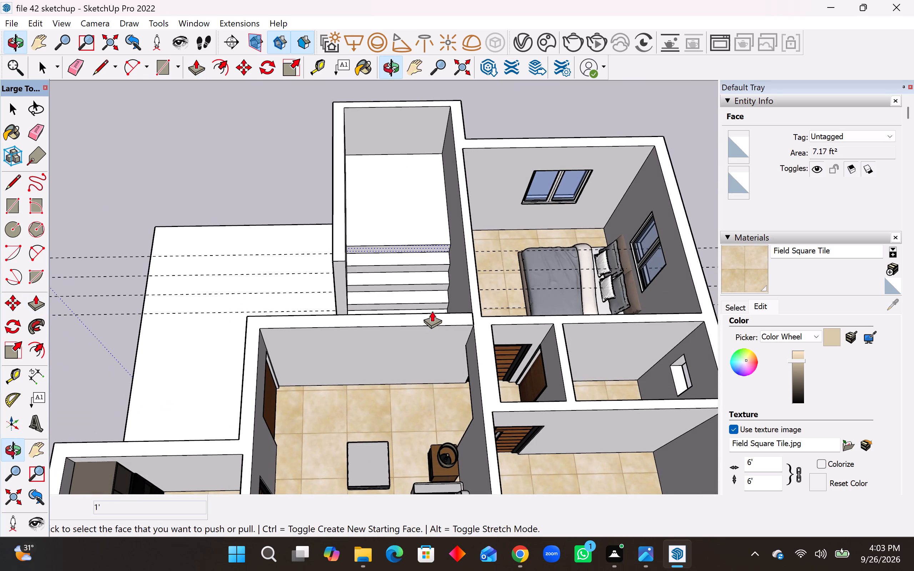
pyautogui.moveTo(428, 288); pyautogui.dragTo(429, 316, button='middle')
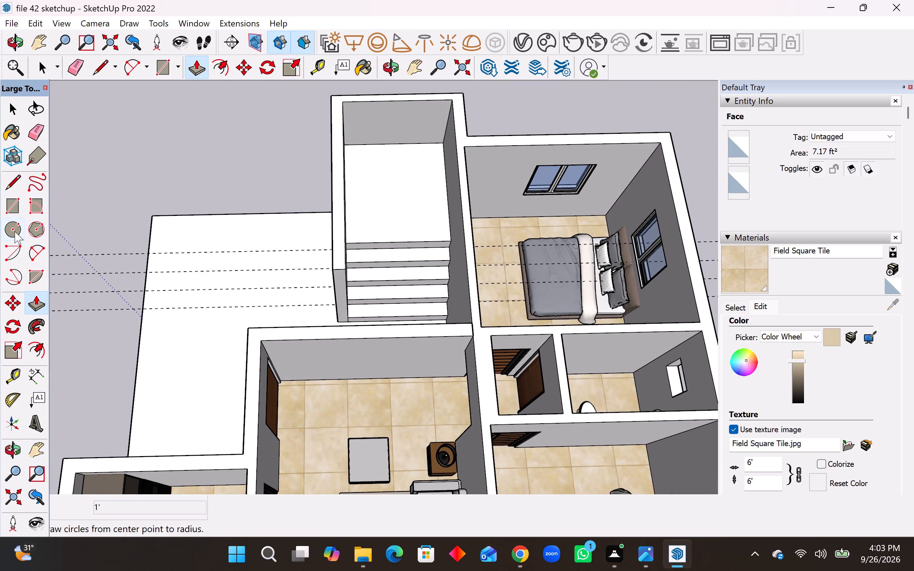
pyautogui.click(11, 180)
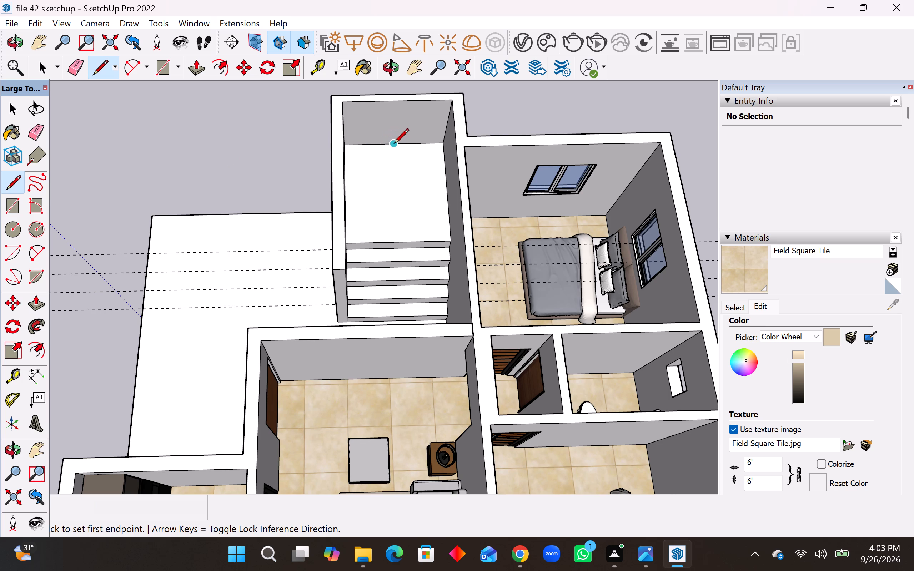
pyautogui.click(394, 145)
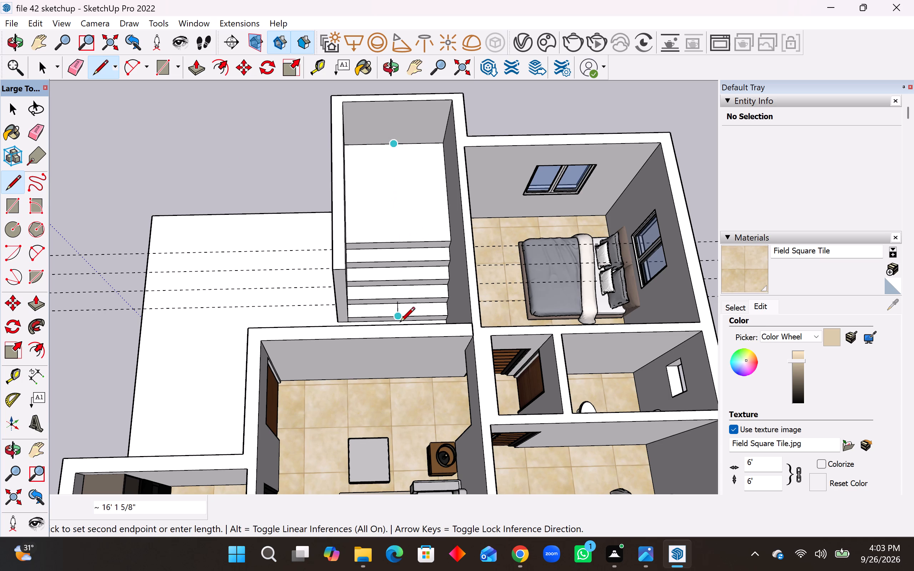
pyautogui.scroll(6, 400, 323)
pyautogui.moveTo(413, 290); pyautogui.dragTo(471, 245, button='middle')
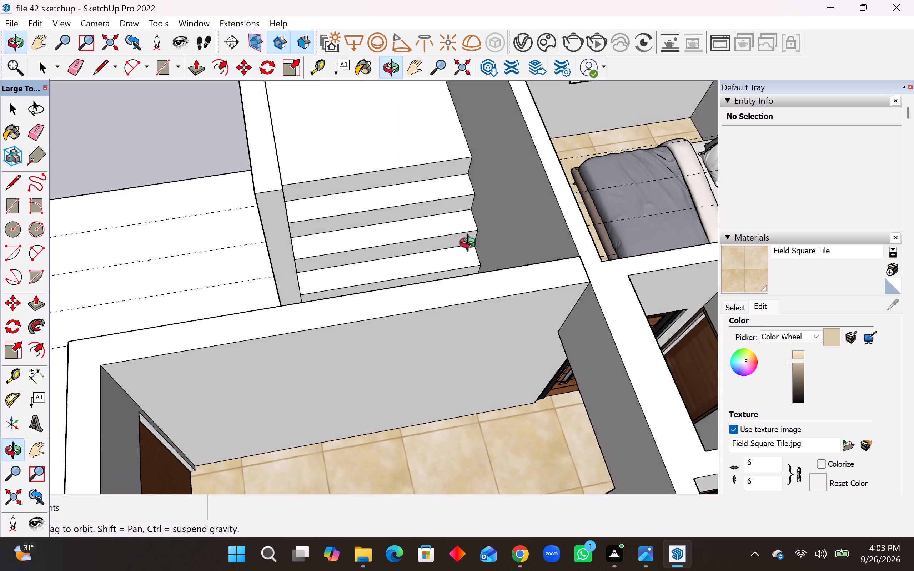
pyautogui.moveTo(471, 245); pyautogui.dragTo(677, 178, button='middle')
pyautogui.moveTo(401, 188); pyautogui.dragTo(580, 223, button='middle')
pyautogui.moveTo(347, 209); pyautogui.dragTo(385, 278, button='middle')
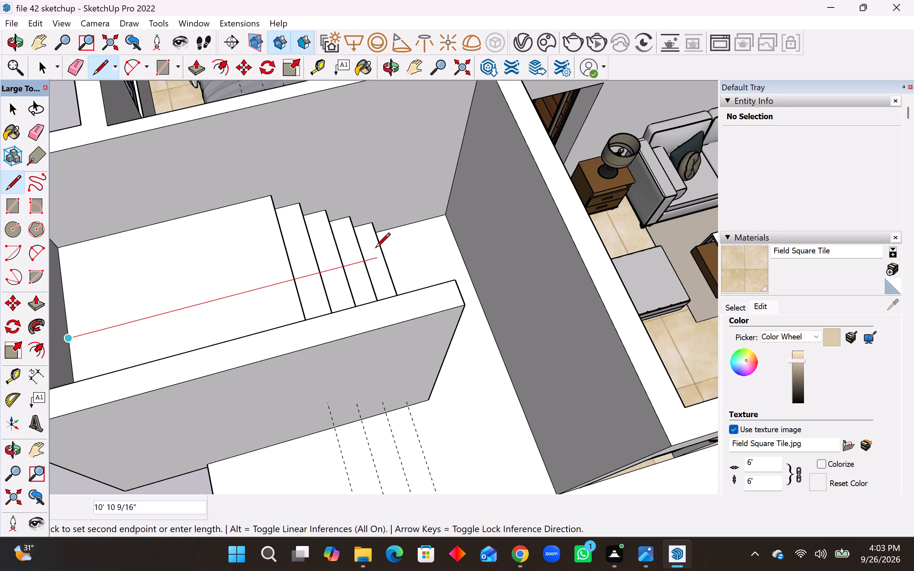
pyautogui.moveTo(381, 239); pyautogui.dragTo(124, 214, button='middle')
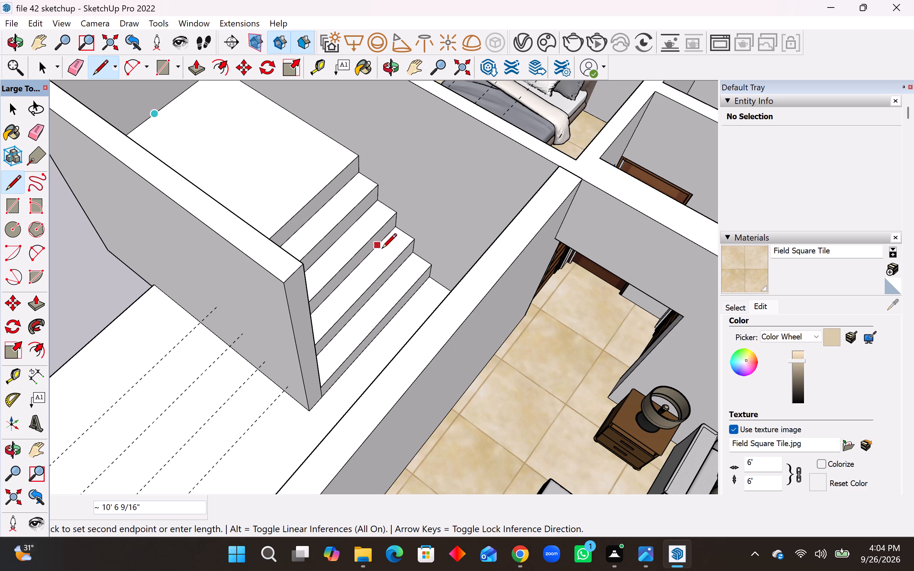
pyautogui.scroll(4, 380, 252)
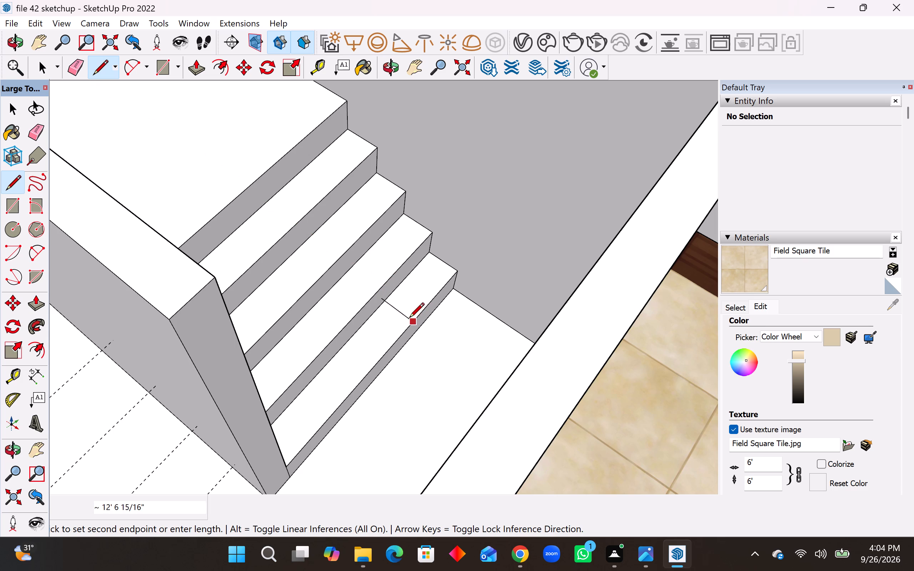
pyautogui.moveTo(405, 319); pyautogui.dragTo(150, 340, button='middle')
pyautogui.scroll(-5, 317, 268)
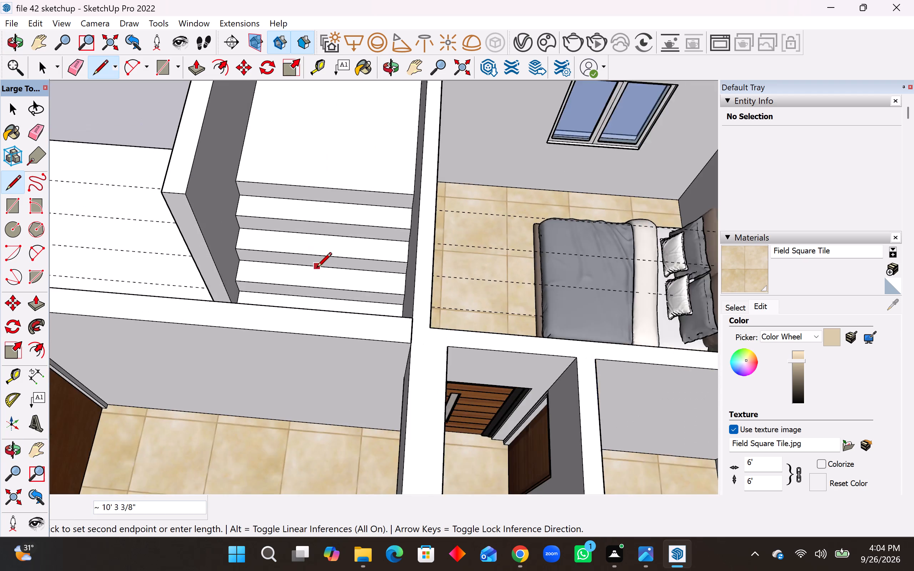
pyautogui.scroll(-5, 317, 268)
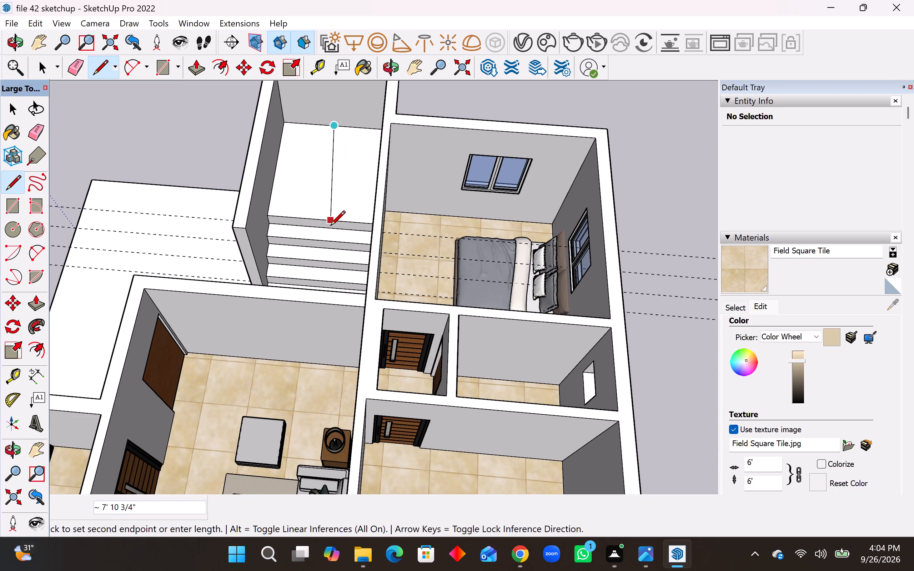
pyautogui.click(326, 223)
# Place two guides parallel to the landing's centre line, offset 1" on each side of it.
pyautogui.scroll(8, 321, 221)
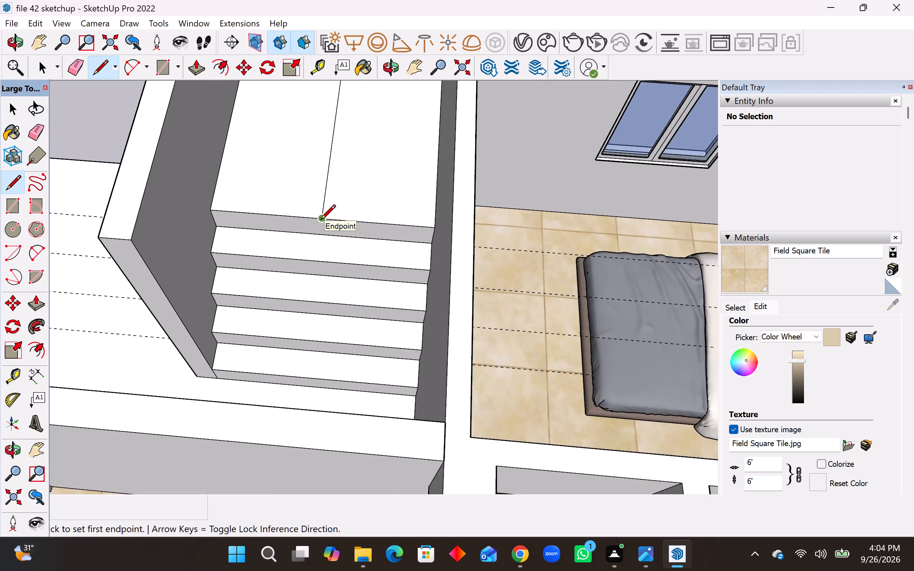
pyautogui.scroll(-8, 320, 257)
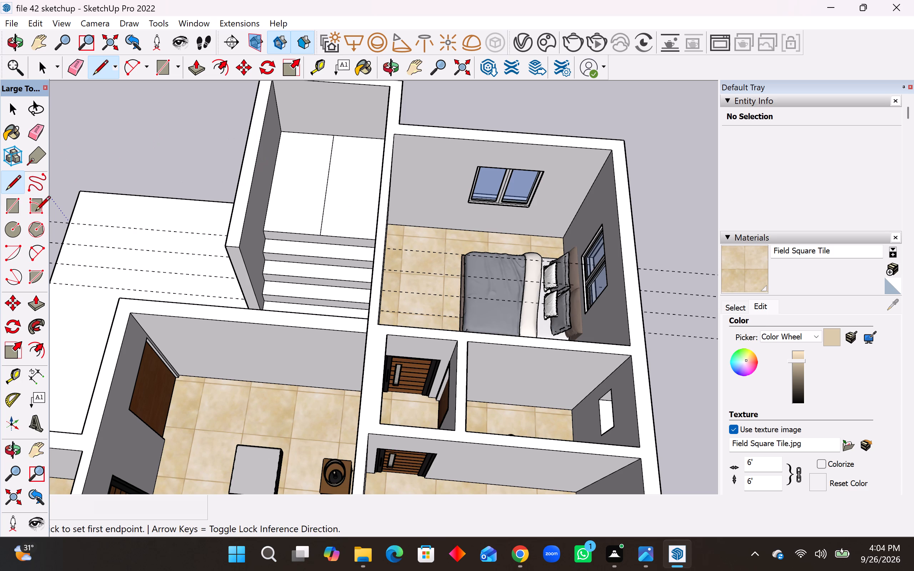
pyautogui.click(12, 370)
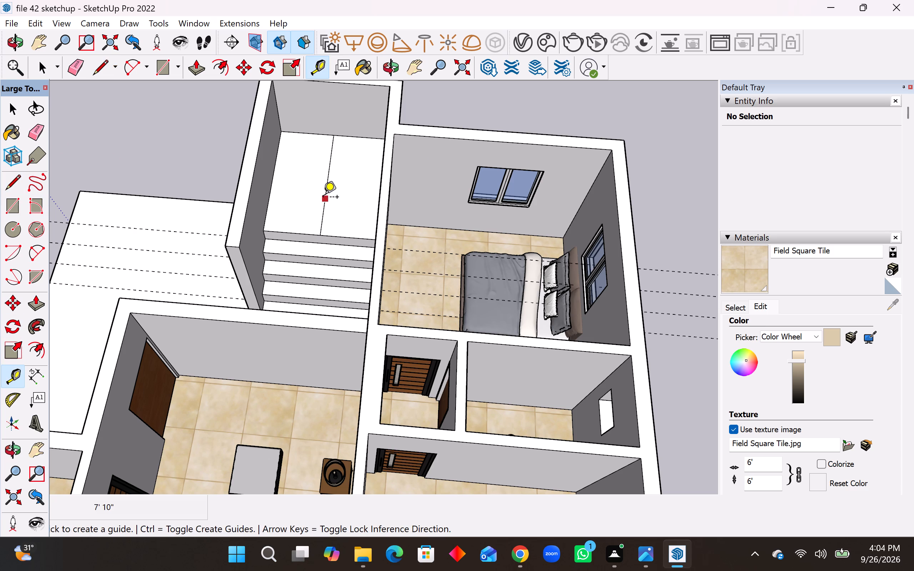
pyautogui.click(325, 198)
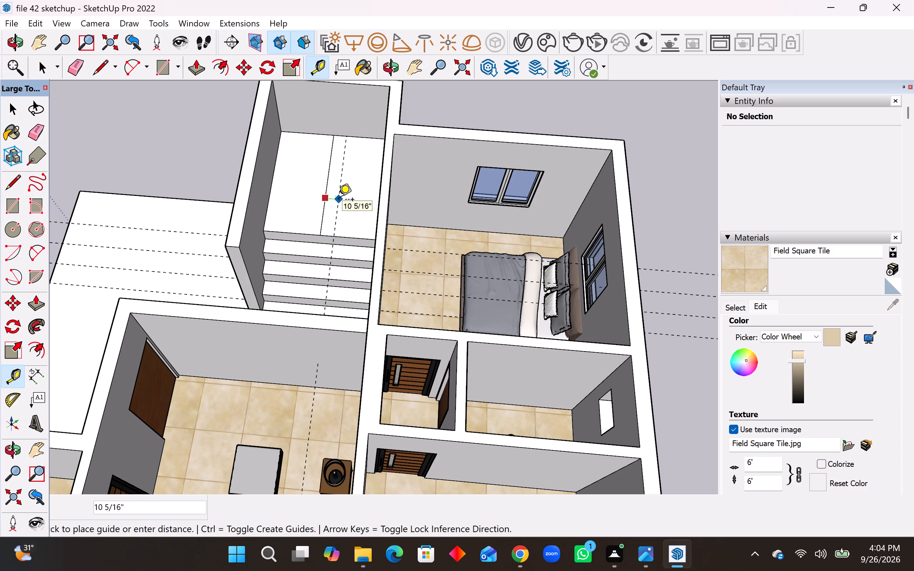
pyautogui.press('2')
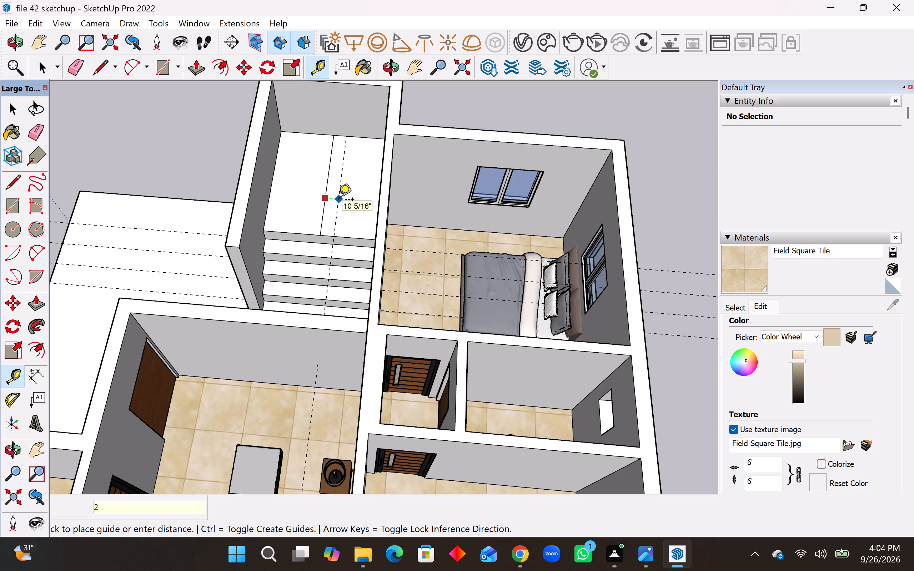
pyautogui.press('BackSpace')
pyautogui.write('1"')
pyautogui.press('Return')
pyautogui.scroll(8, 337, 199)
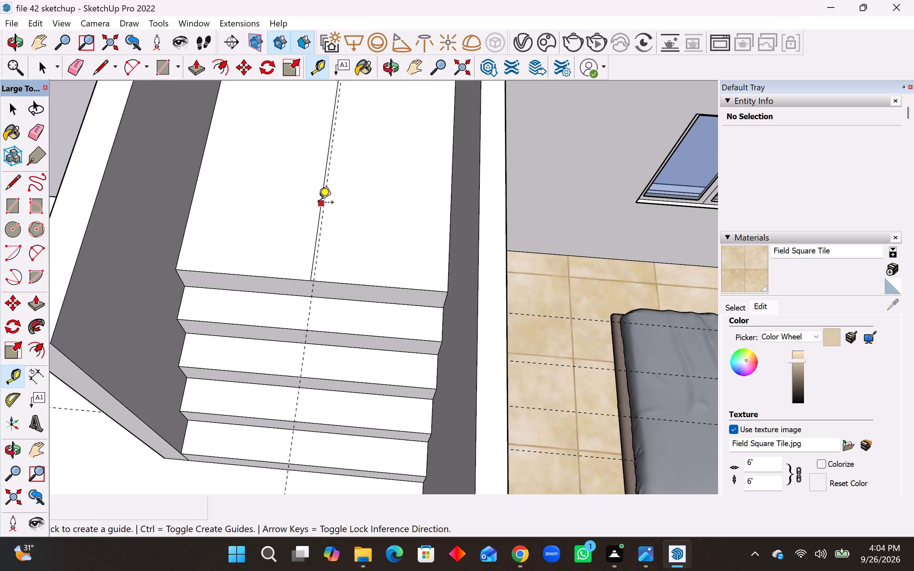
pyautogui.click(319, 203)
pyautogui.press('1')
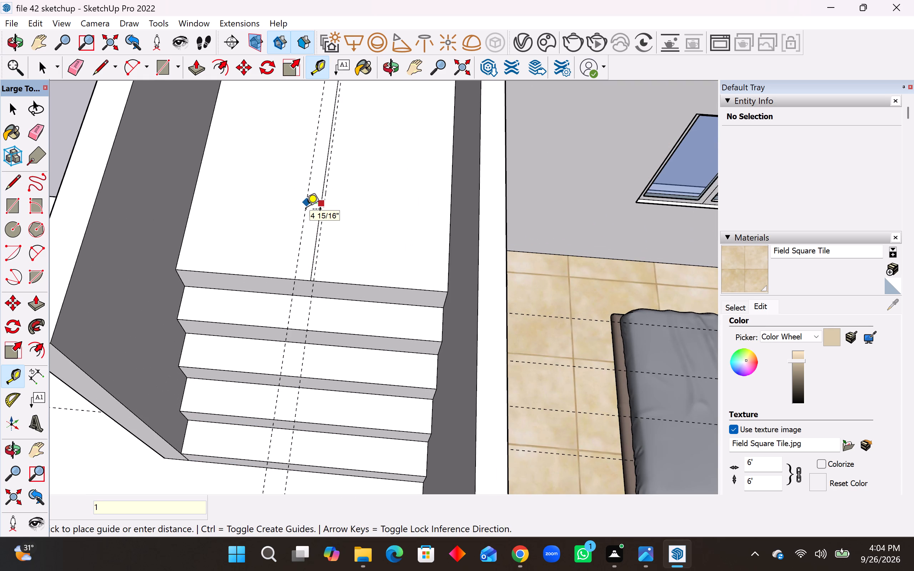
pyautogui.hotkey('shift', '"')
pyautogui.press('Return')
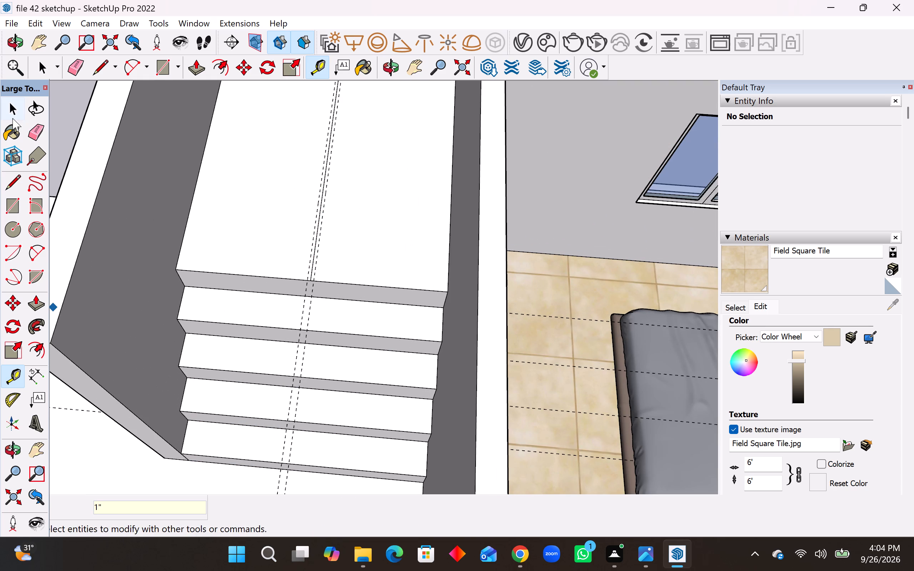
# Erase the centre line between the two guides on the landing.
pyautogui.click(37, 135)
pyautogui.scroll(6, 350, 226)
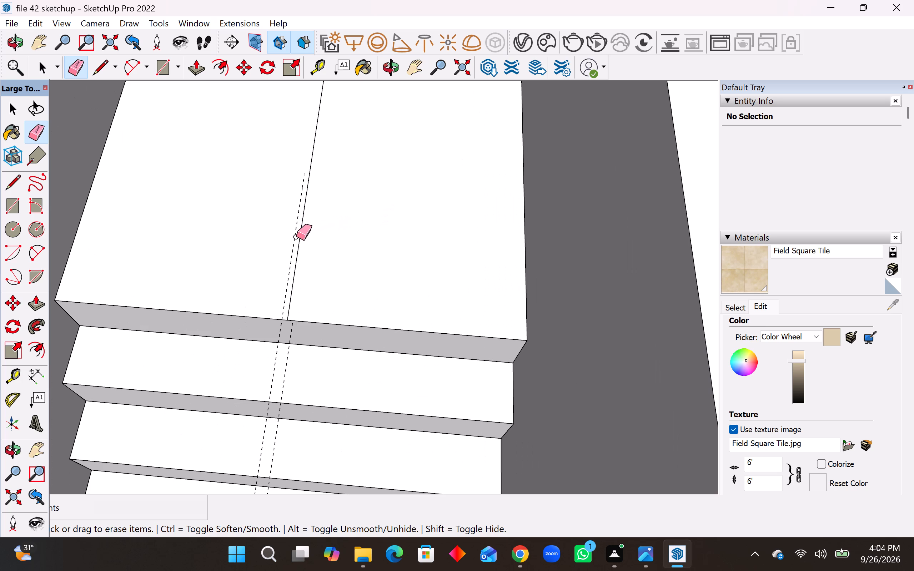
pyautogui.click(297, 237)
# Draw two lines 7' 10" long on the top landing, tracing the two guides from the back edge to the front edge.
pyautogui.scroll(-10, 332, 226)
pyautogui.click(9, 185)
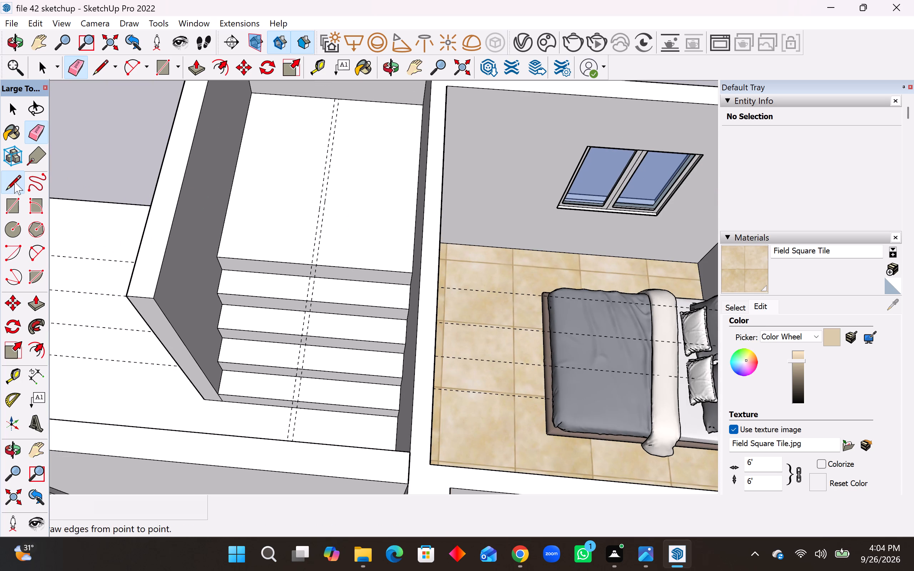
pyautogui.click(333, 101)
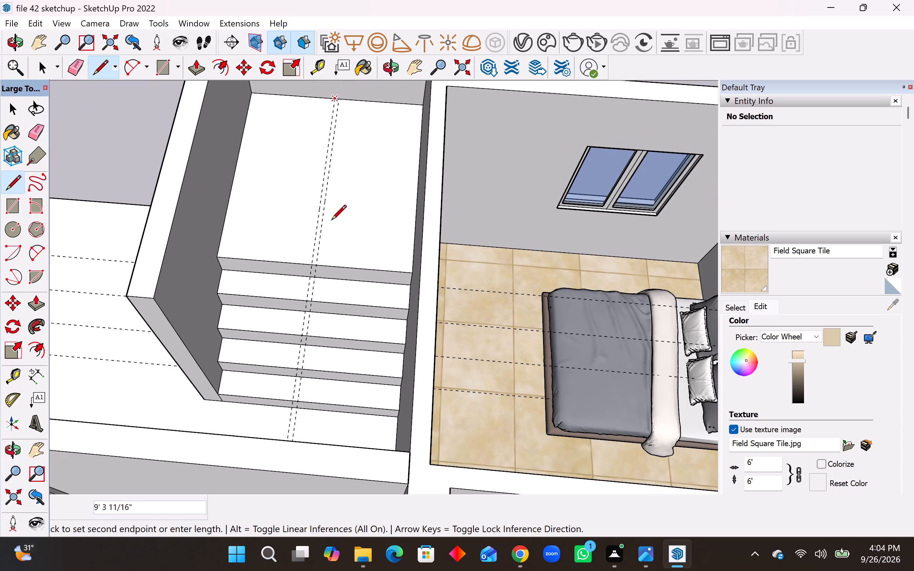
pyautogui.click(311, 265)
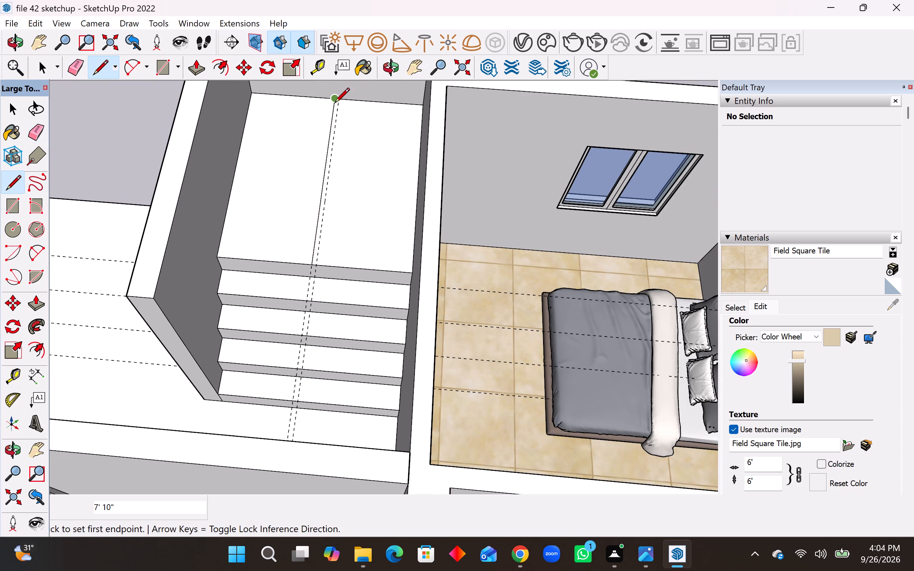
pyautogui.scroll(7, 342, 106)
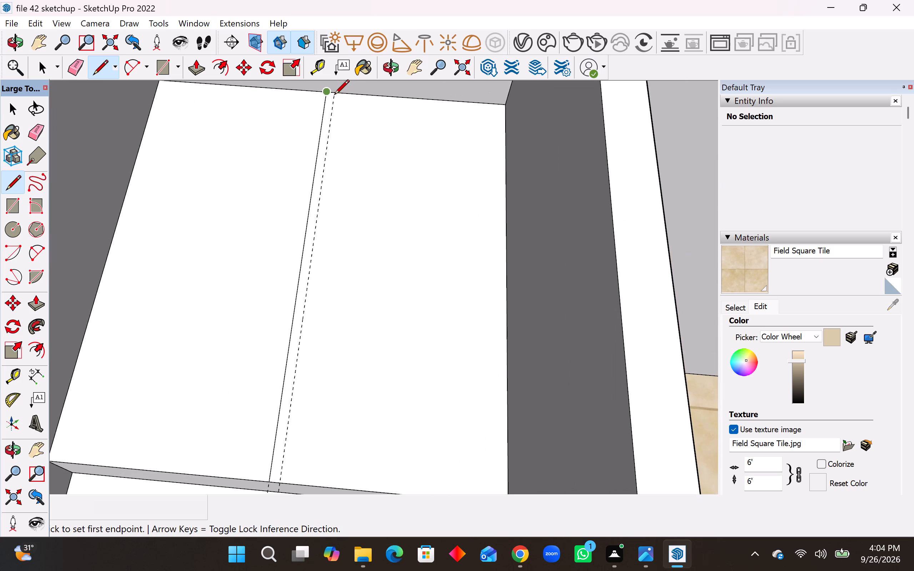
pyautogui.click(336, 95)
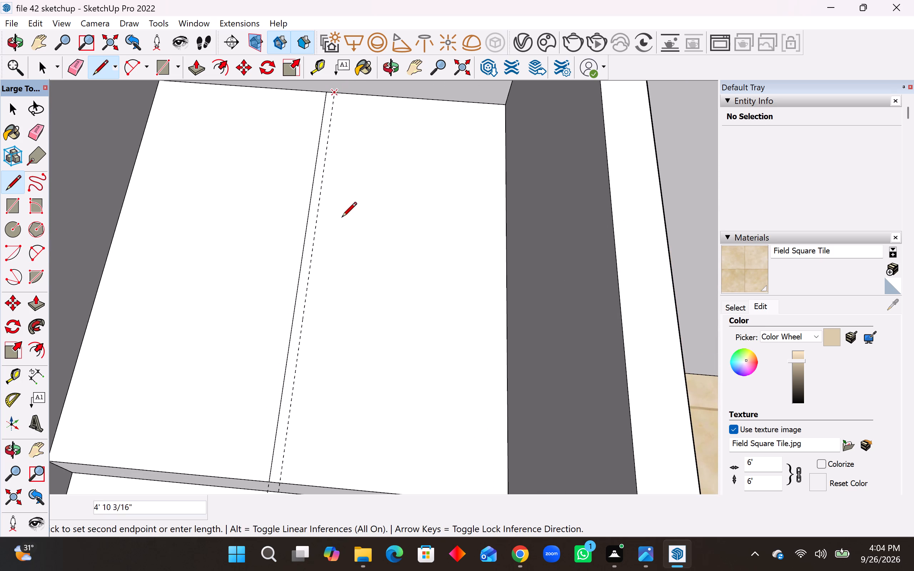
pyautogui.scroll(-10, 342, 218)
pyautogui.scroll(-3, 320, 253)
pyautogui.scroll(8, 327, 296)
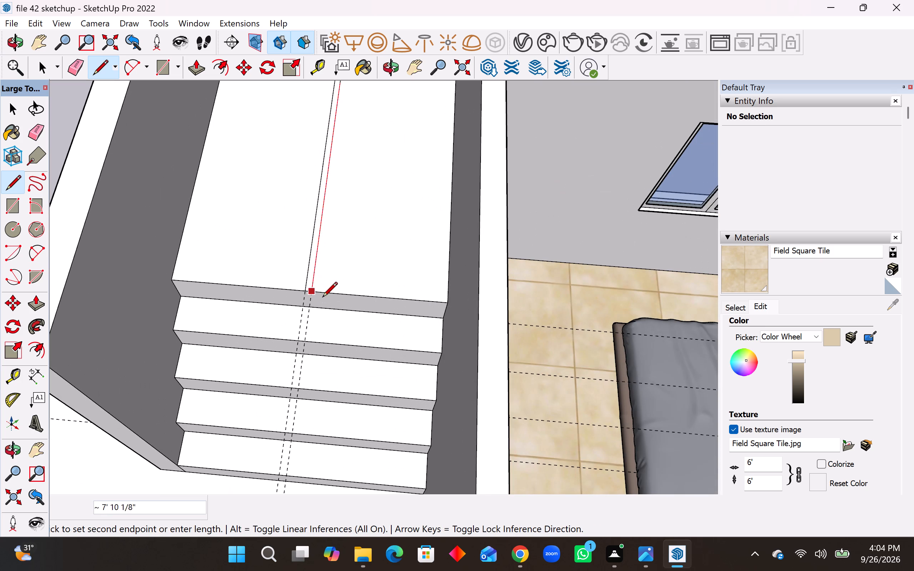
pyautogui.click(315, 293)
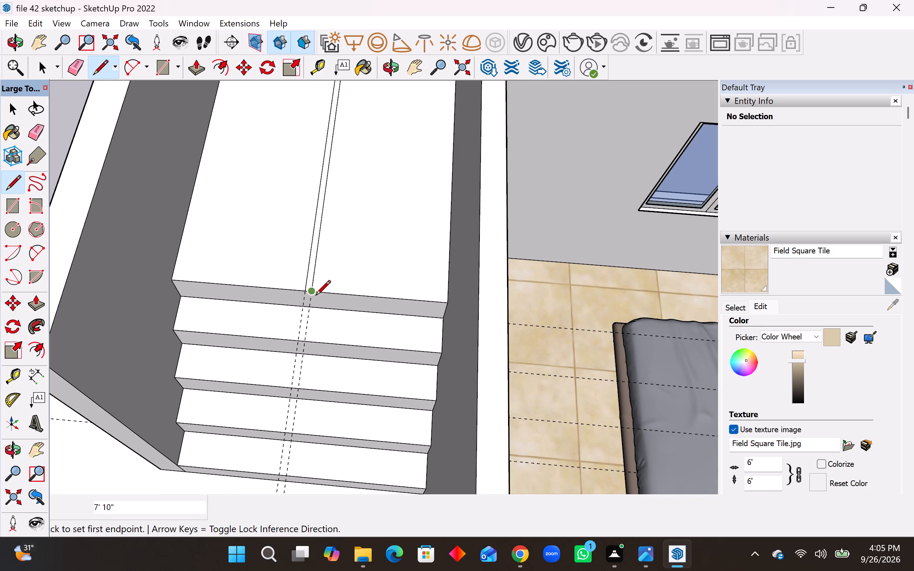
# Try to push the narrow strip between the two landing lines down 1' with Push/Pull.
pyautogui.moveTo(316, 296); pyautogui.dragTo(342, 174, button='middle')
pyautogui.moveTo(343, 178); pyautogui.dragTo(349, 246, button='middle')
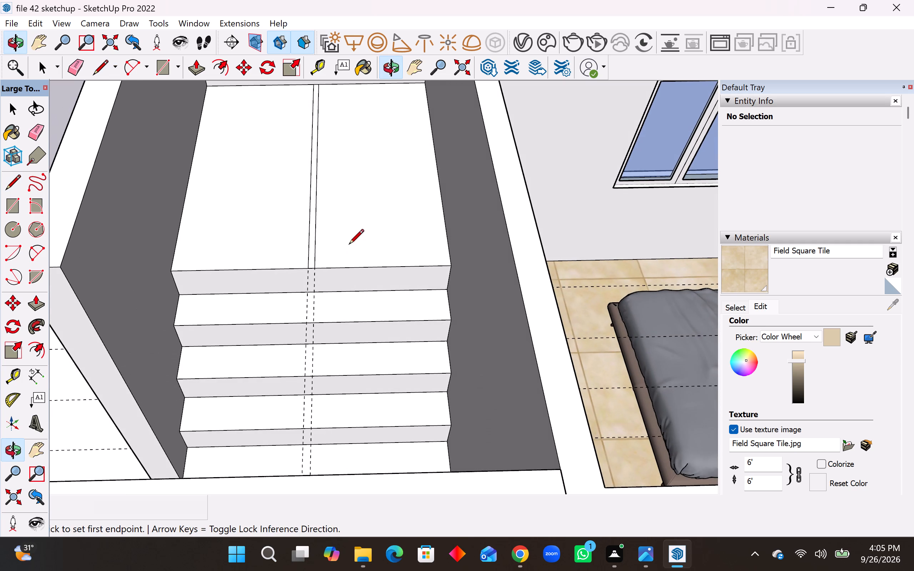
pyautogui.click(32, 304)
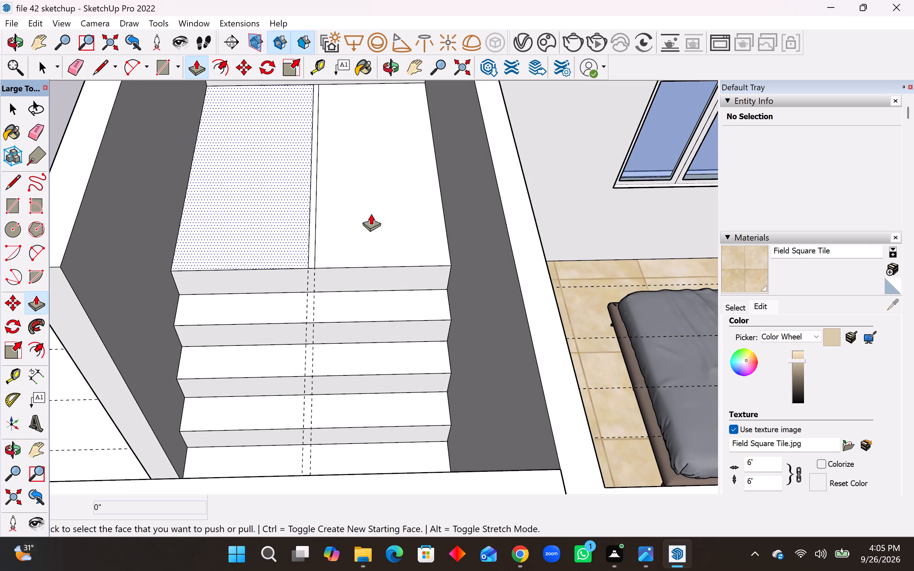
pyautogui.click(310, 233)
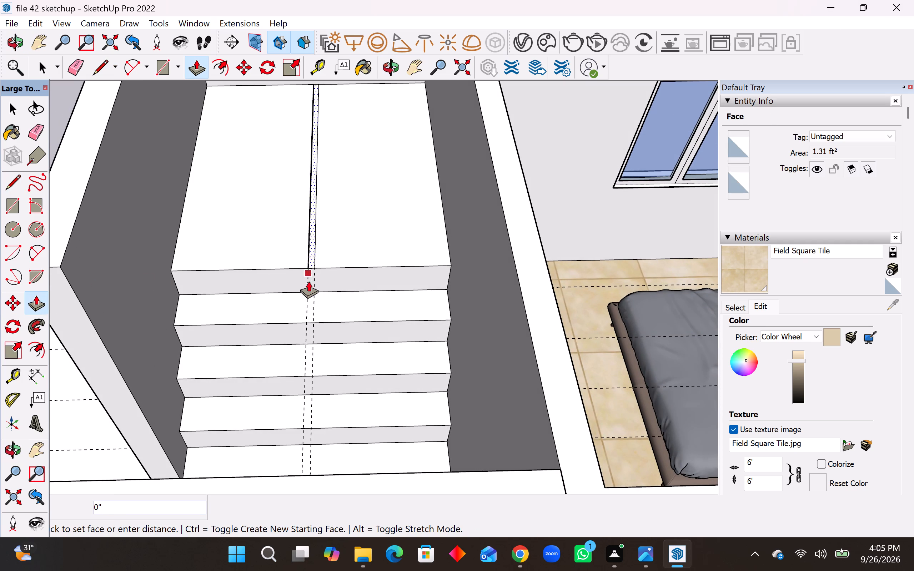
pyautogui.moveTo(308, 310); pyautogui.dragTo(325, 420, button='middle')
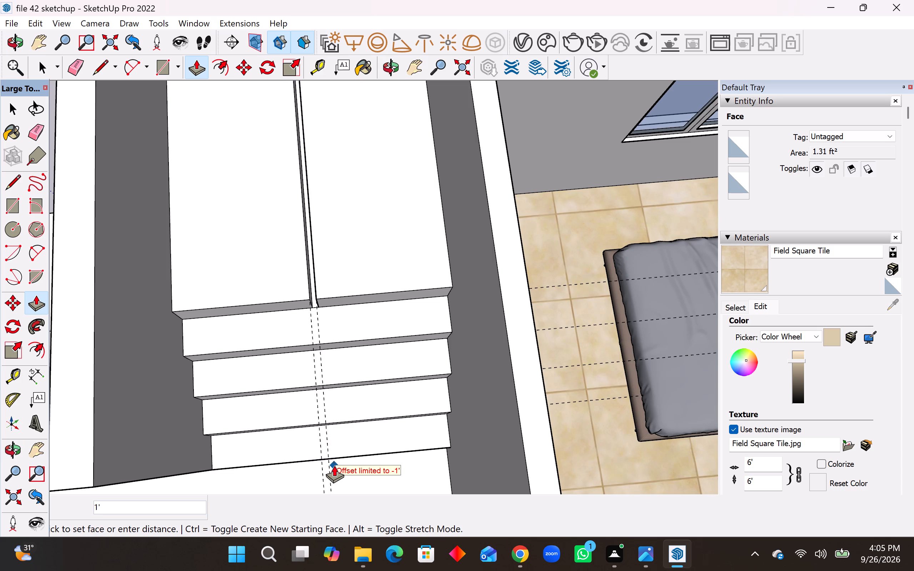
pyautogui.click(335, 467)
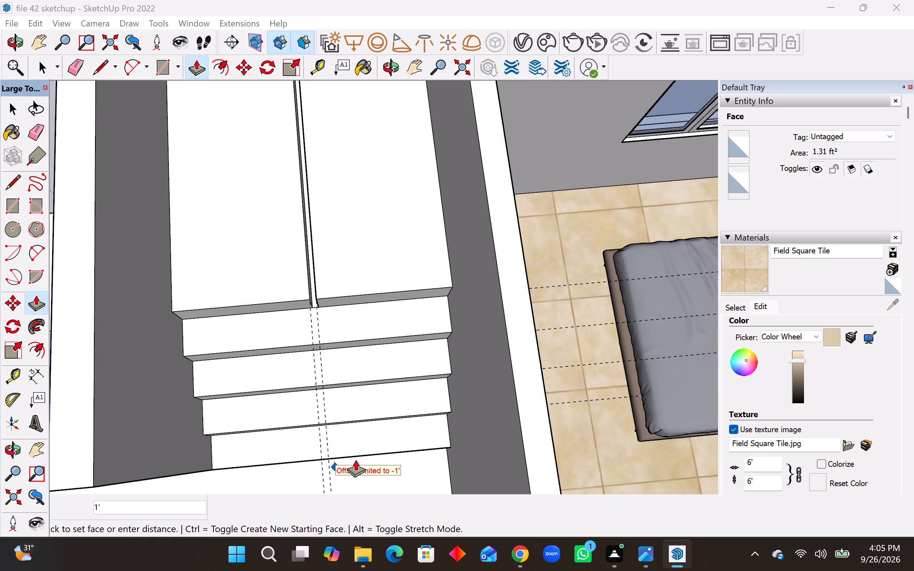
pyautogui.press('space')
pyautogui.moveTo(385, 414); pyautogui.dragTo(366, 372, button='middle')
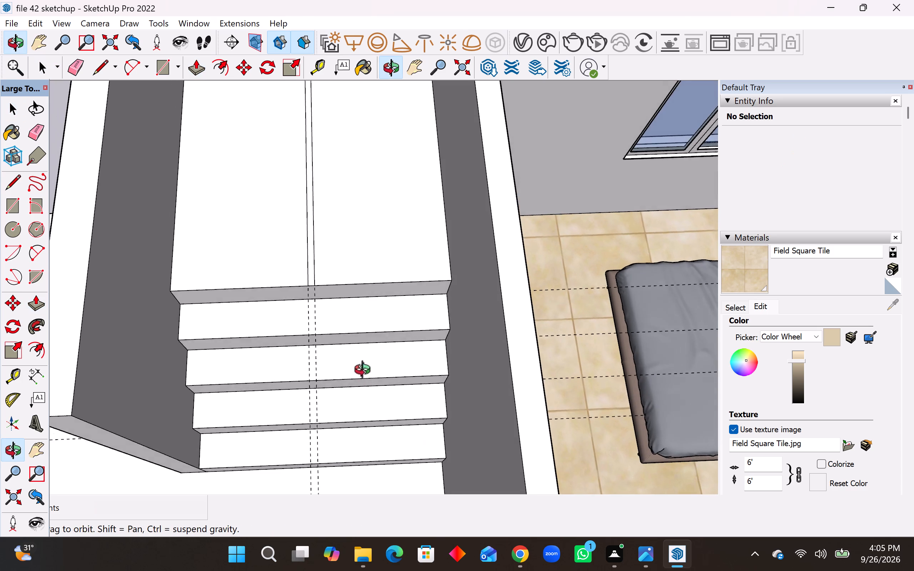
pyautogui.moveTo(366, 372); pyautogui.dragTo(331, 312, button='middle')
# Erase the two guides running down the middle of the staircase.
pyautogui.scroll(-5, 335, 280)
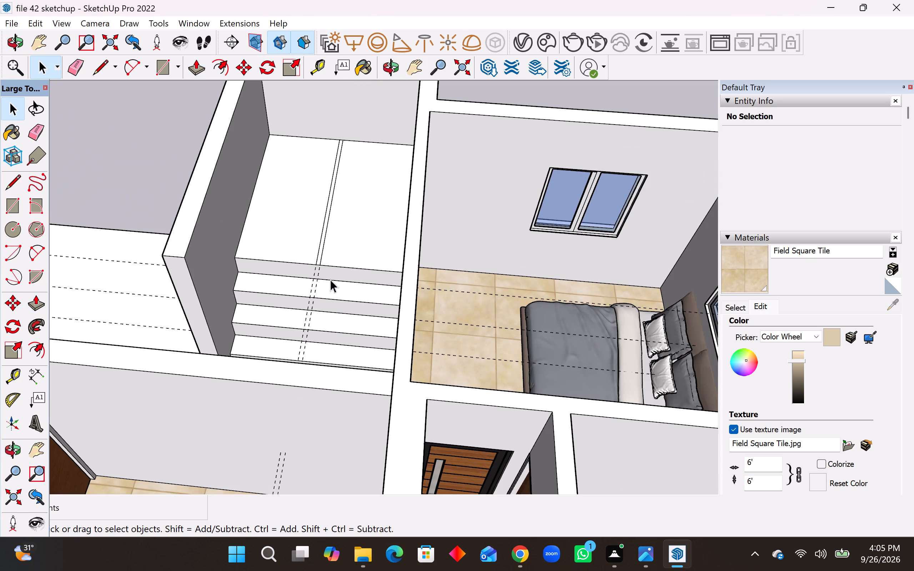
pyautogui.click(27, 131)
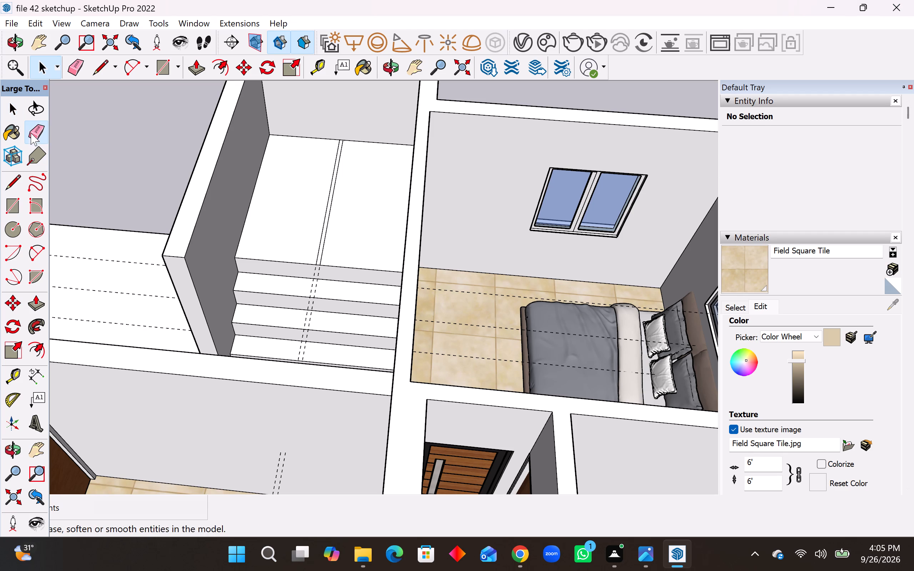
pyautogui.moveTo(320, 289); pyautogui.dragTo(300, 292)
# Push the narrow strip between the two landing lines down 1' with Push/Pull to form a groove.
pyautogui.scroll(3, 308, 336)
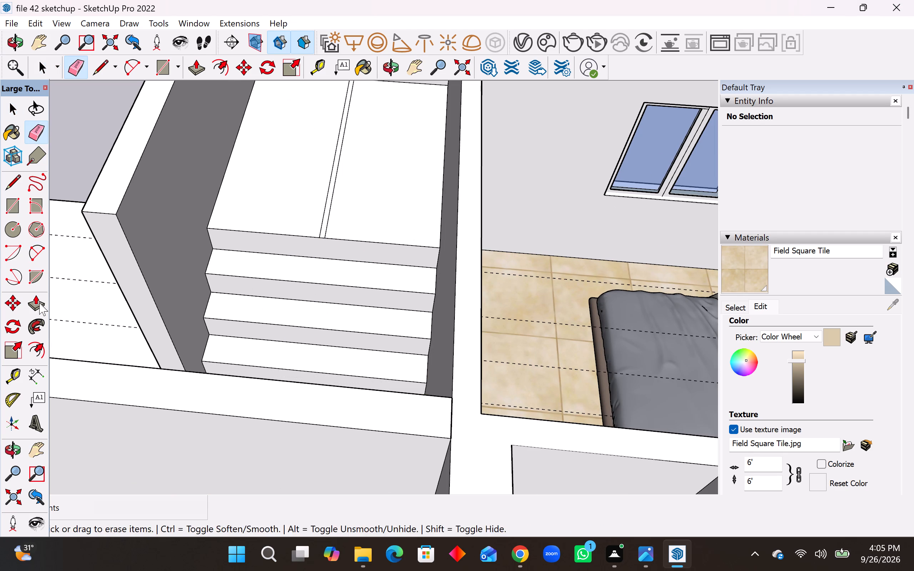
pyautogui.click(39, 303)
pyautogui.click(327, 208)
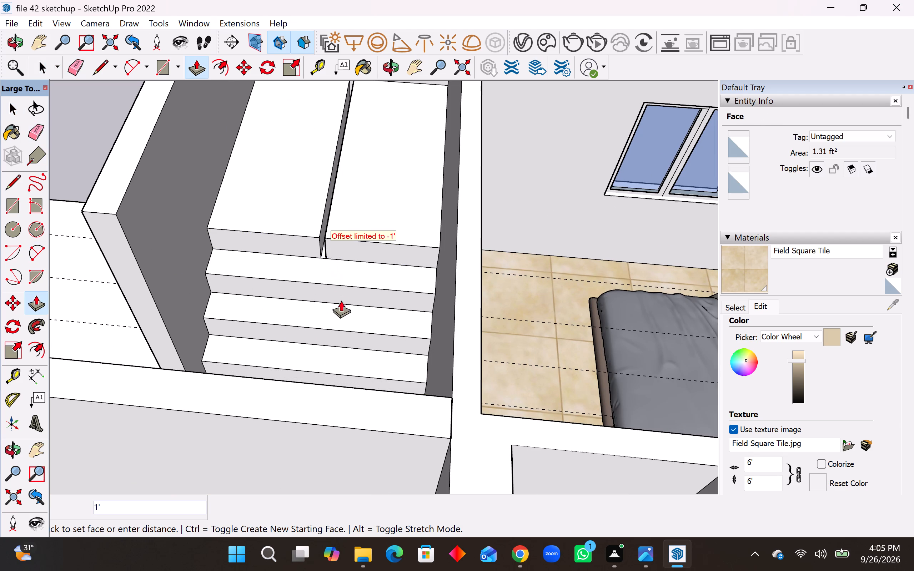
pyautogui.click(323, 260)
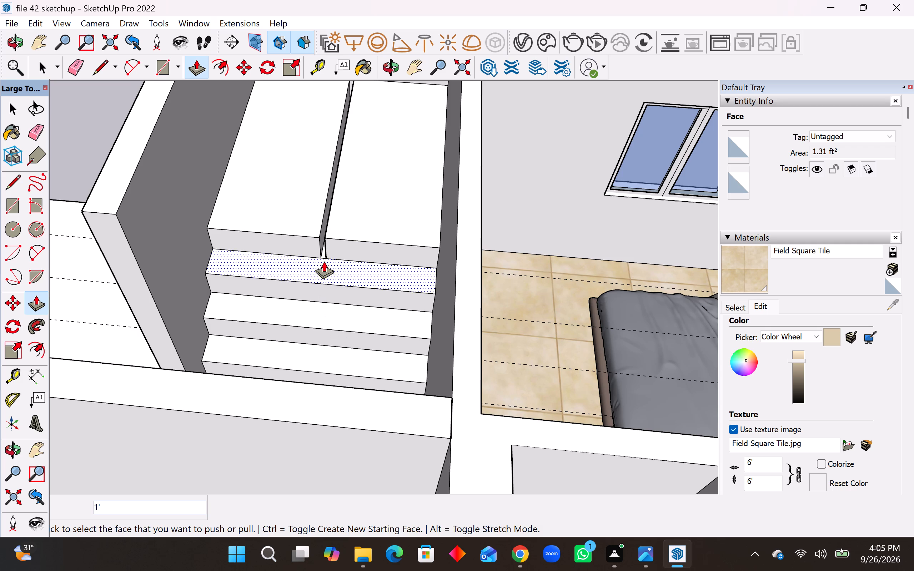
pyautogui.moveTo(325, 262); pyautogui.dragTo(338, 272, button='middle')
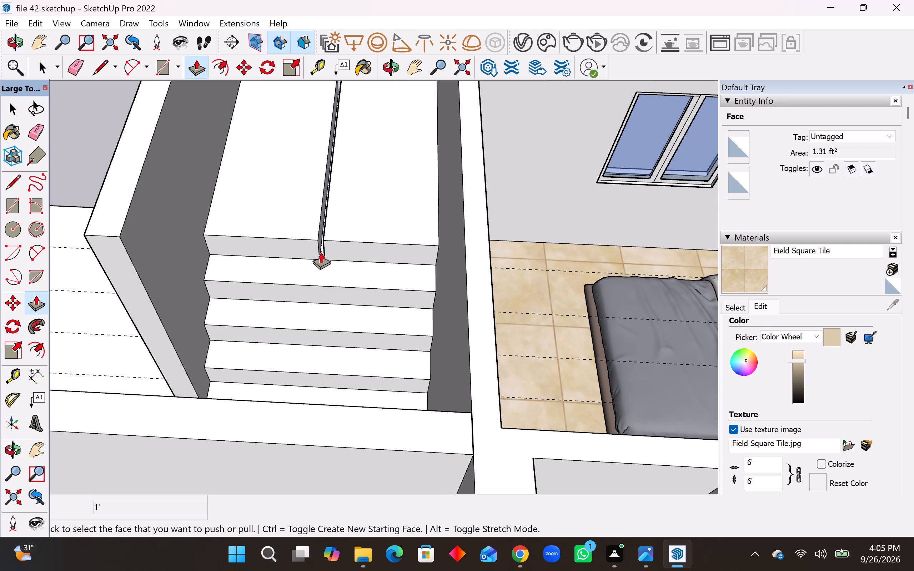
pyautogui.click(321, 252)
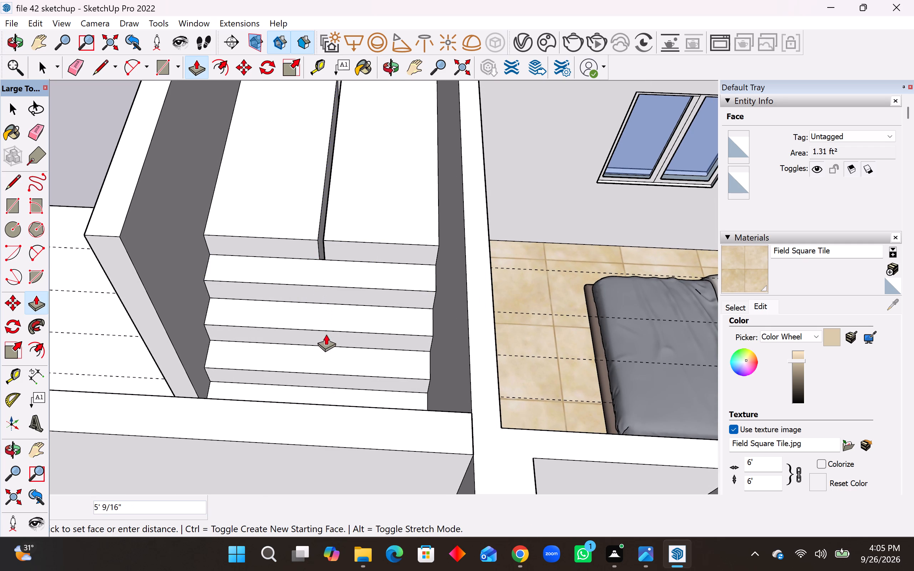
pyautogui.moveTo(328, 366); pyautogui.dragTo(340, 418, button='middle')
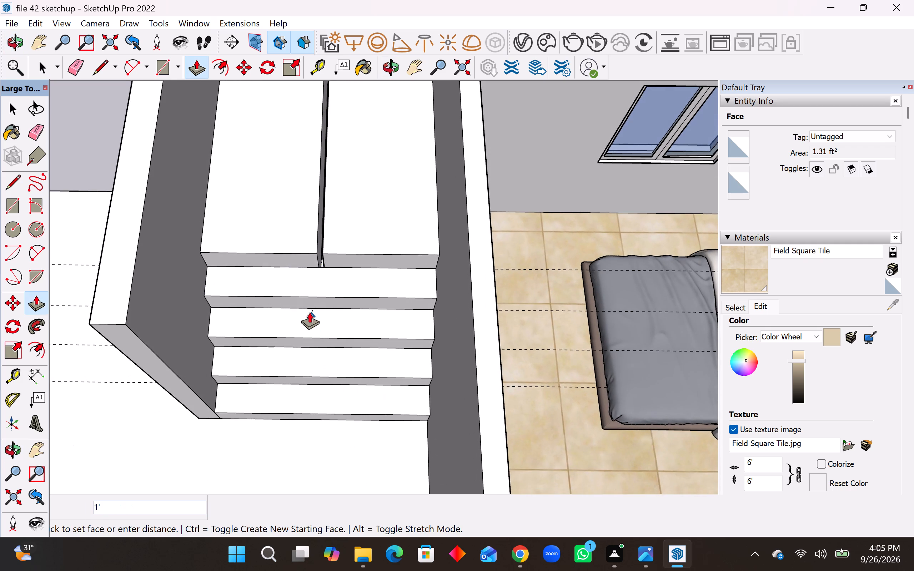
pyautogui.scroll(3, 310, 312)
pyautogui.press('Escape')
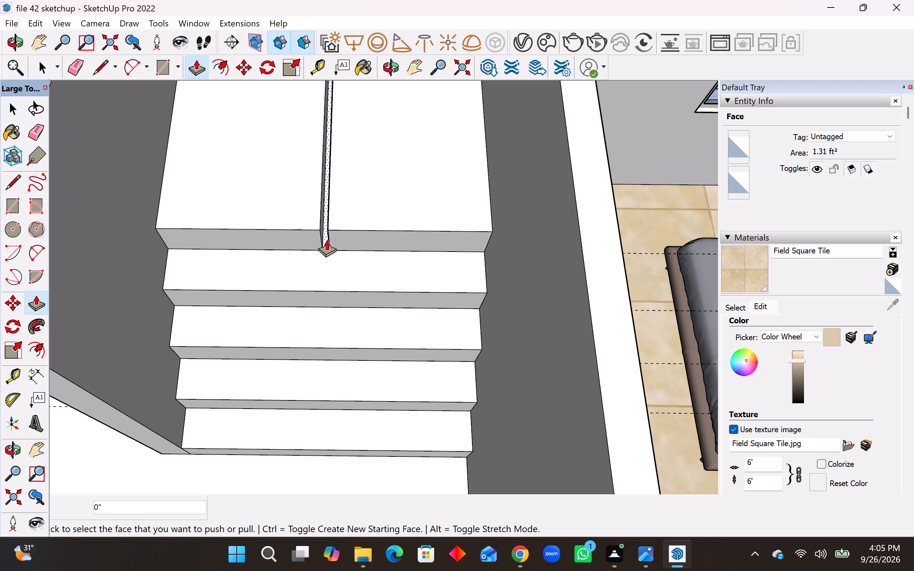
# Draw two 1' lines across the fourth step's tread, continuing both side edges of the landing groove to its front edge.
pyautogui.click(12, 188)
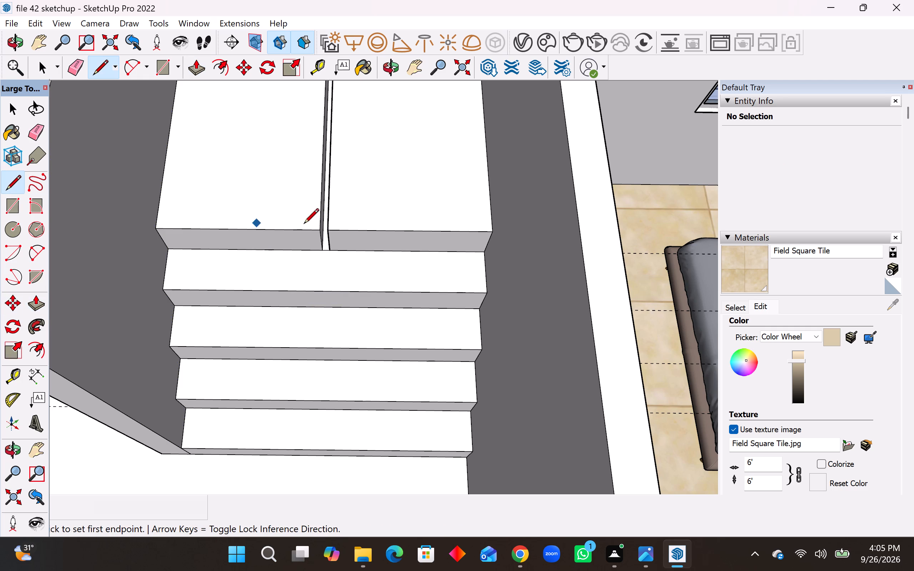
pyautogui.click(322, 252)
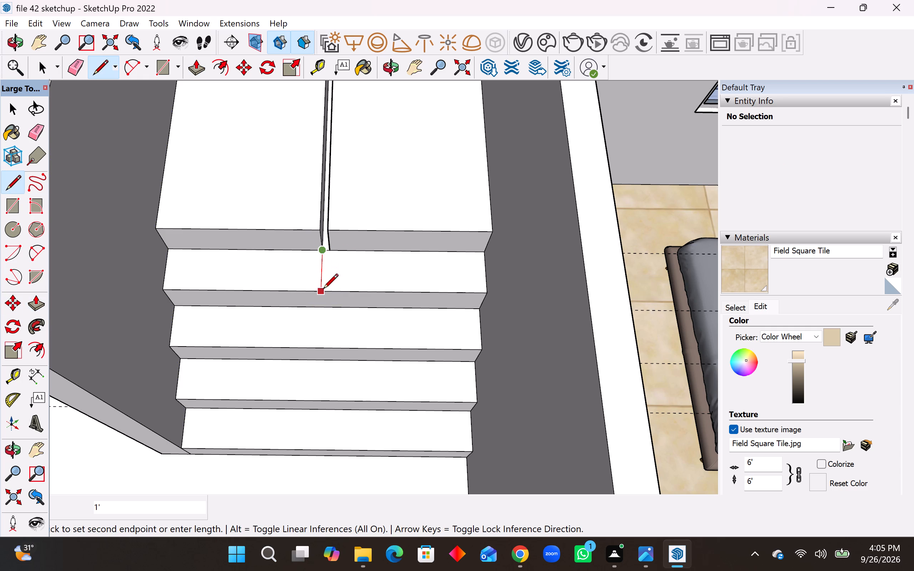
pyautogui.click(323, 290)
pyautogui.click(331, 252)
pyautogui.click(330, 293)
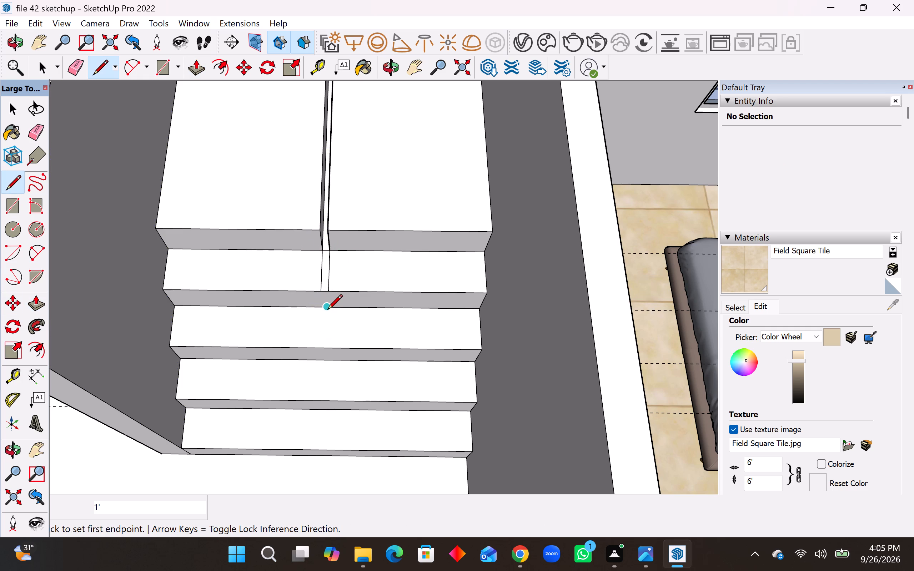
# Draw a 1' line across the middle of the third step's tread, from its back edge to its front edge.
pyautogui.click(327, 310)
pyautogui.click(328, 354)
# Push the narrow strip on the fourth step down 1' with Push/Pull to continue the central groove.
pyautogui.scroll(10, 319, 312)
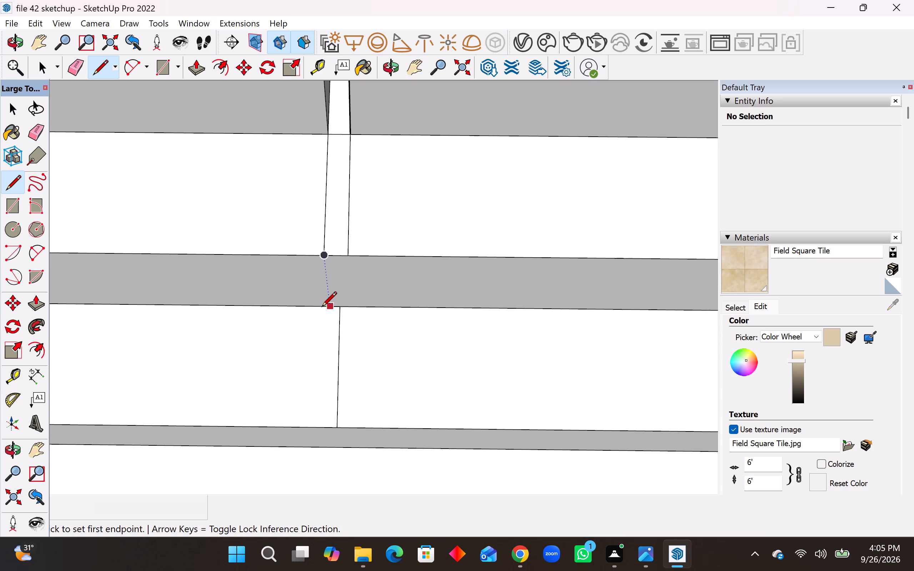
pyautogui.scroll(-4, 346, 328)
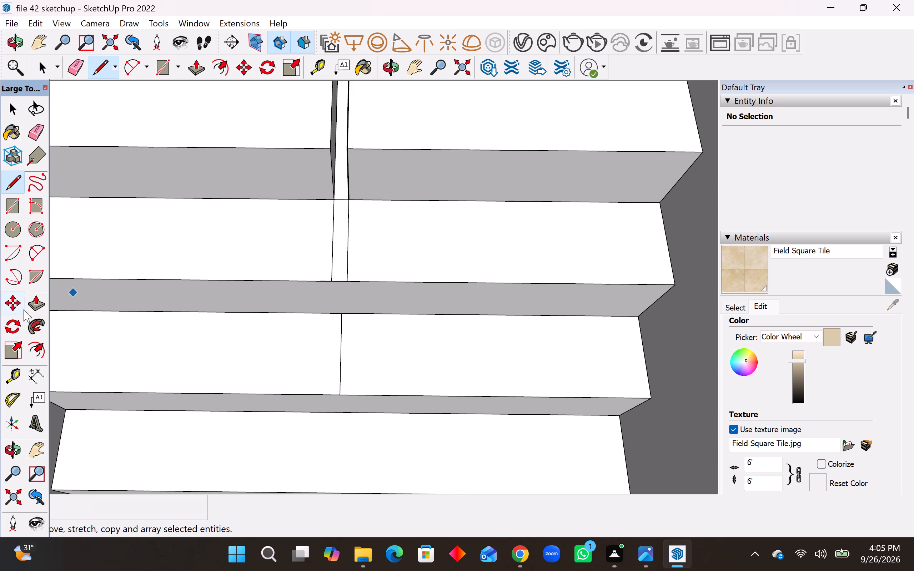
pyautogui.click(34, 302)
pyautogui.click(343, 267)
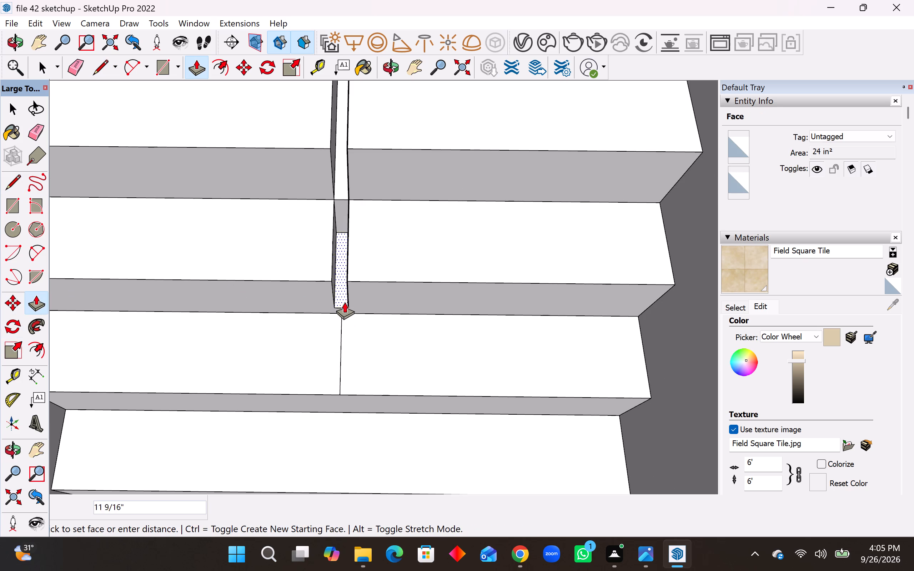
pyautogui.click(347, 329)
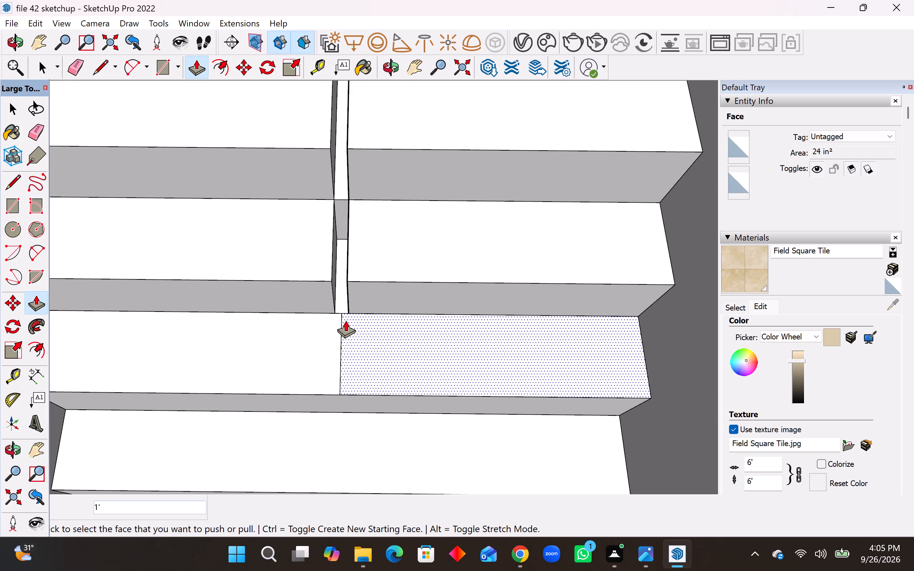
# Erase the line dividing the third step's tread.
pyautogui.scroll(-7, 346, 320)
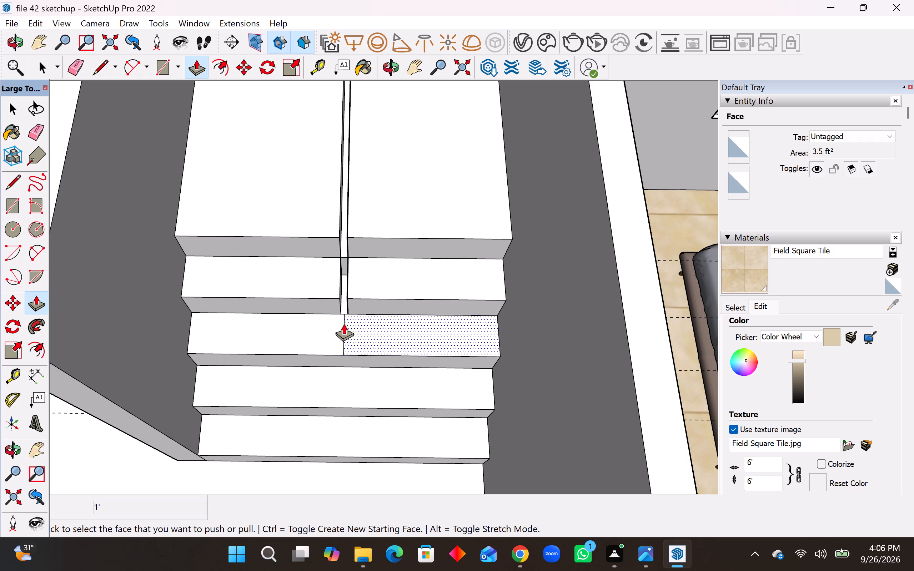
pyautogui.press('space')
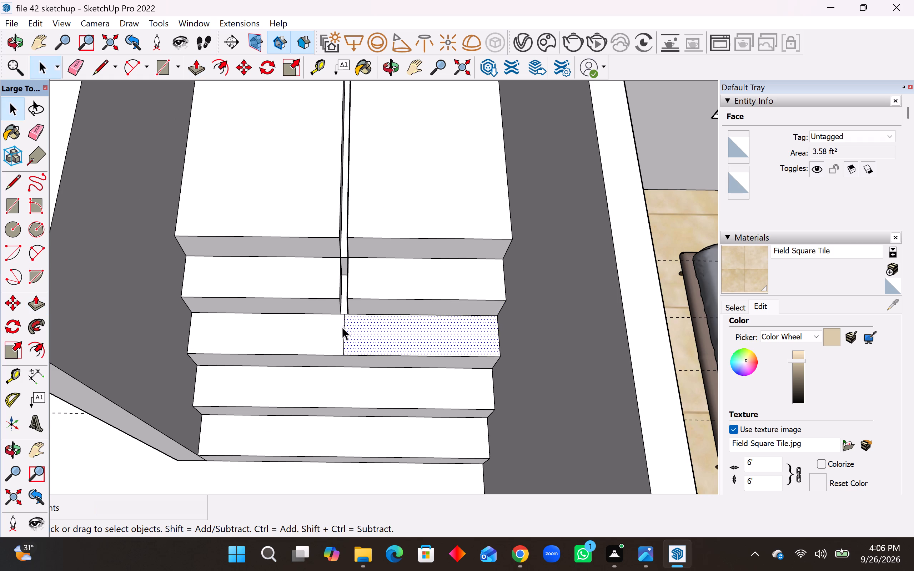
pyautogui.click(39, 133)
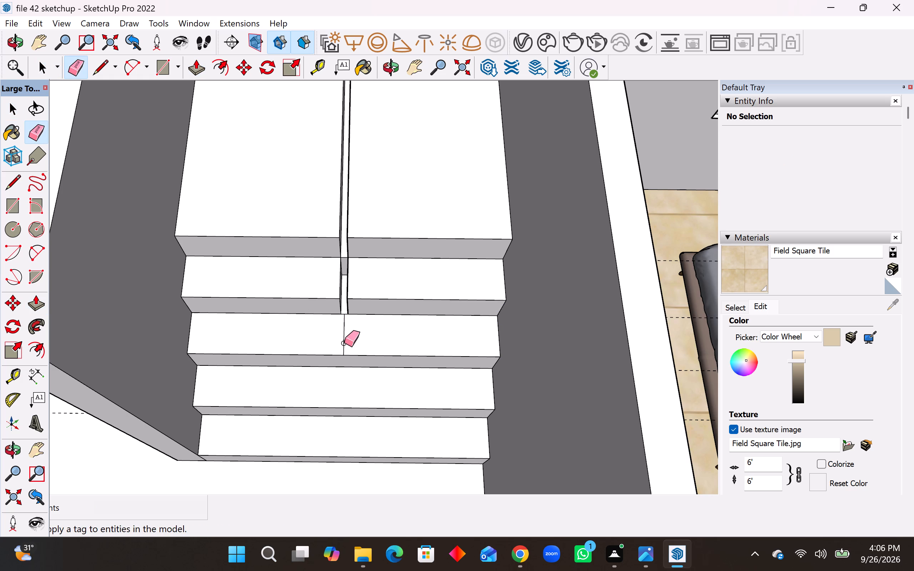
pyautogui.click(344, 343)
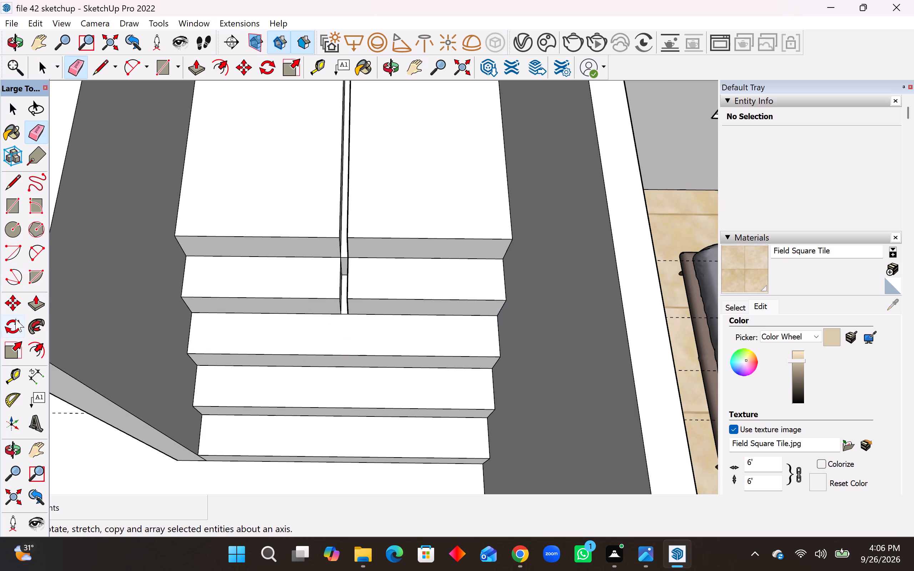
# Draw 1' lines across the third and second steps' treads, continuing the left edge of the central groove.
pyautogui.click(10, 180)
pyautogui.scroll(7, 381, 404)
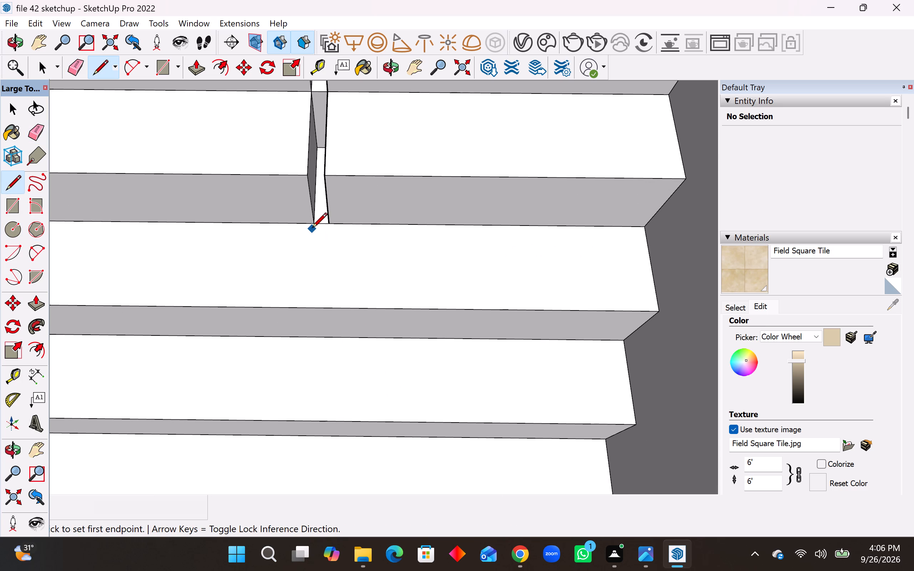
pyautogui.moveTo(311, 227); pyautogui.dragTo(311, 232)
pyautogui.click(306, 307)
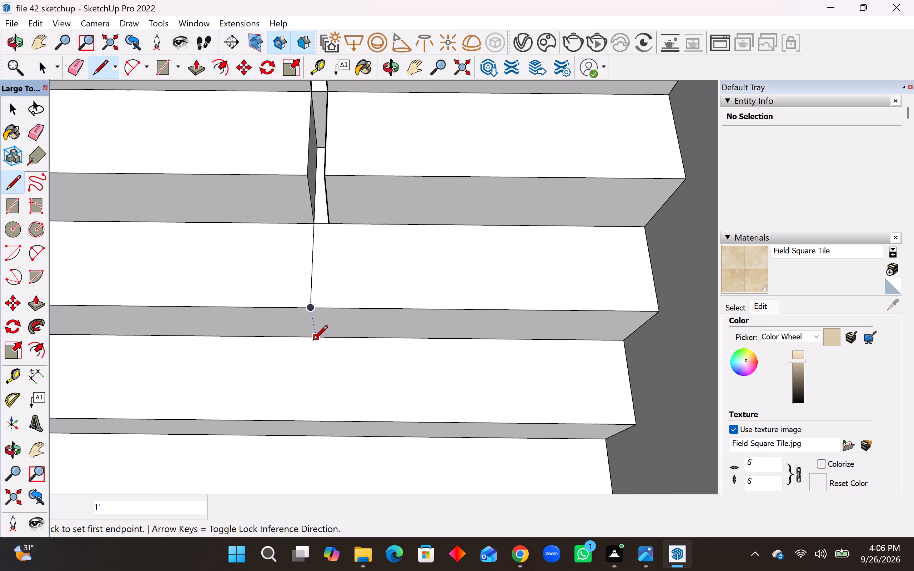
pyautogui.click(313, 341)
pyautogui.click(313, 419)
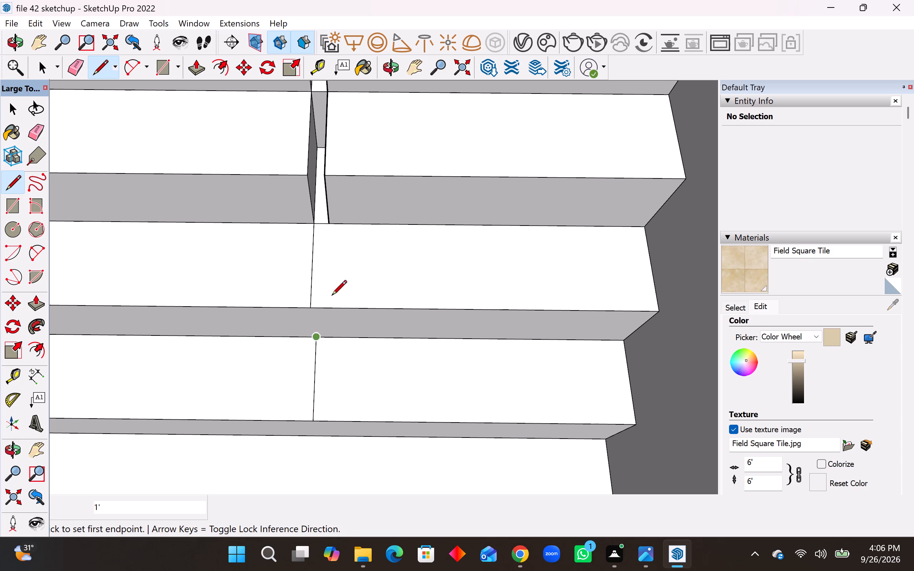
# Draw 1' lines across the third and second steps' treads, continuing the right edge of the central groove.
pyautogui.click(327, 226)
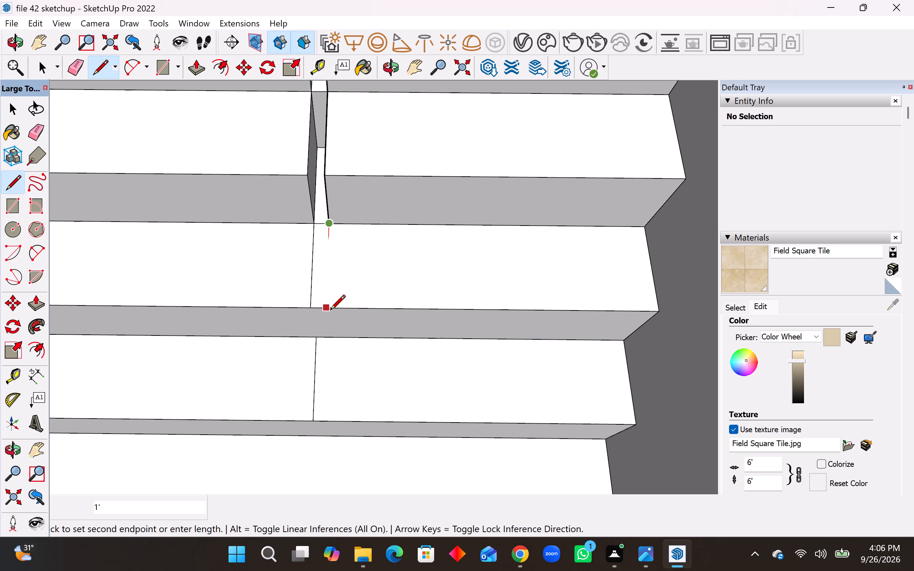
pyautogui.scroll(4, 330, 311)
pyautogui.moveTo(335, 314); pyautogui.dragTo(333, 249, button='middle')
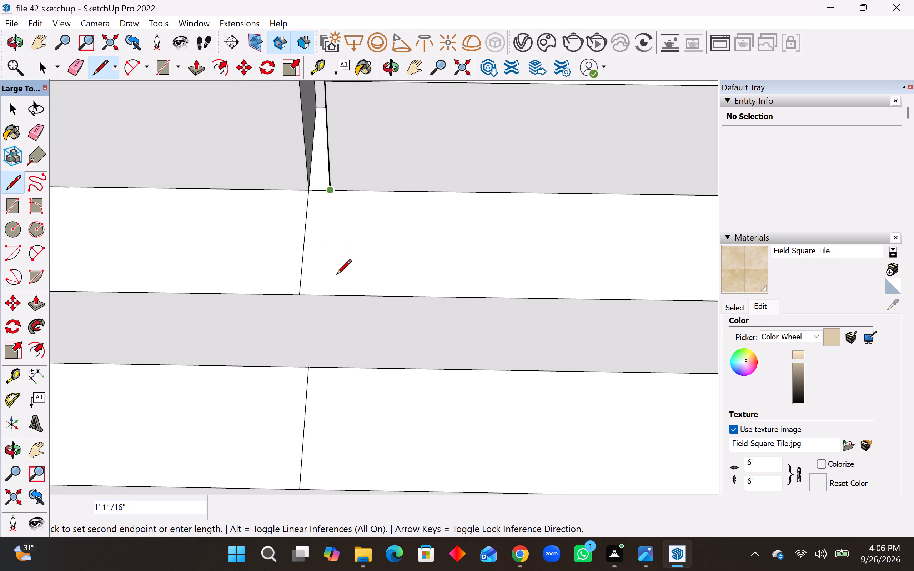
pyautogui.click(326, 296)
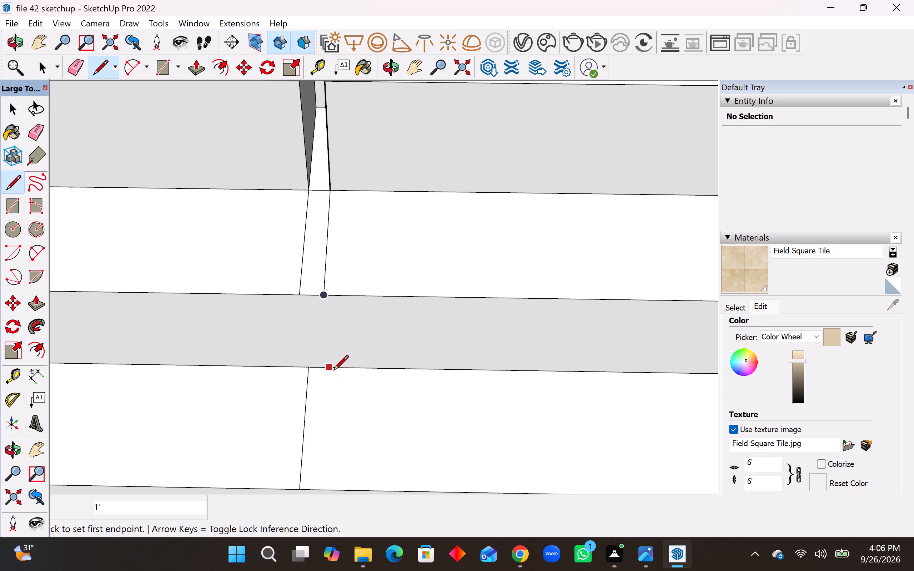
pyautogui.scroll(-4, 329, 352)
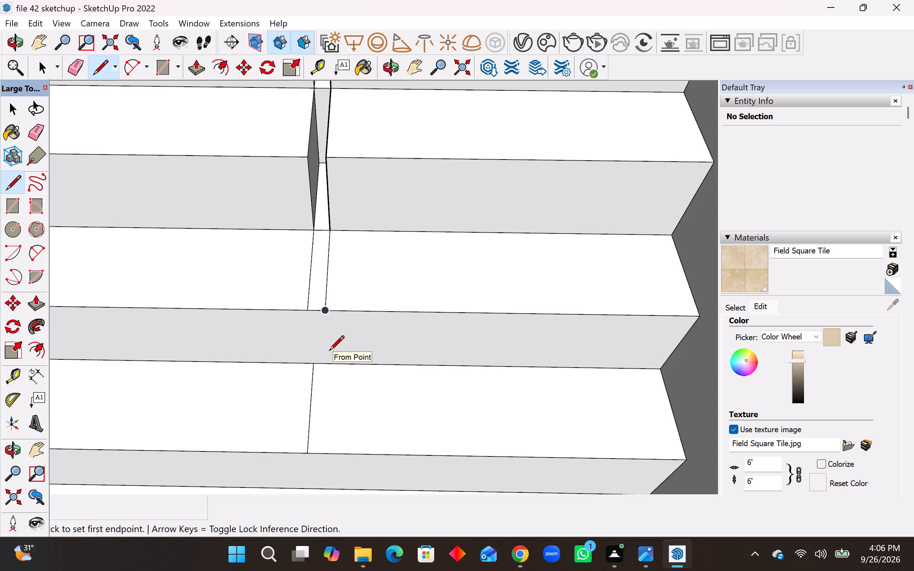
pyautogui.scroll(-10, 329, 352)
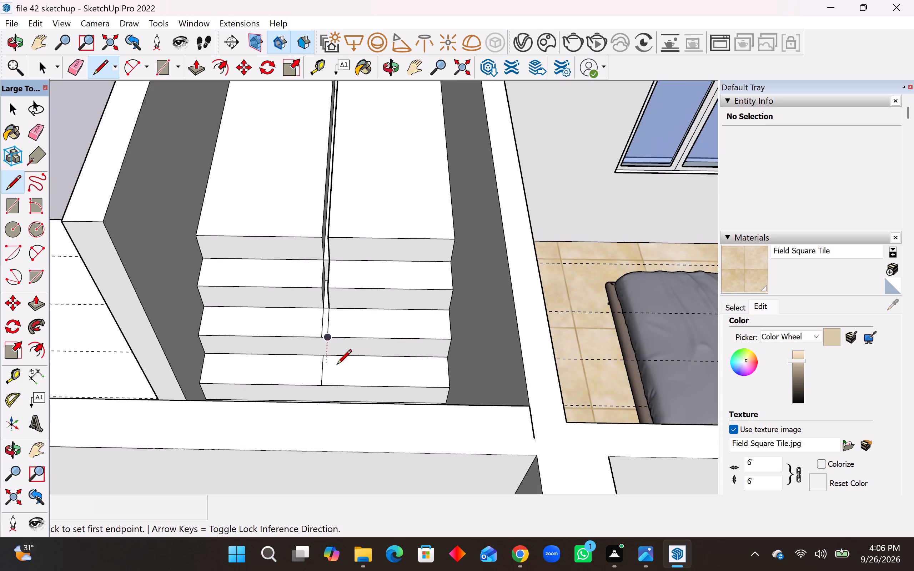
pyautogui.scroll(7, 330, 358)
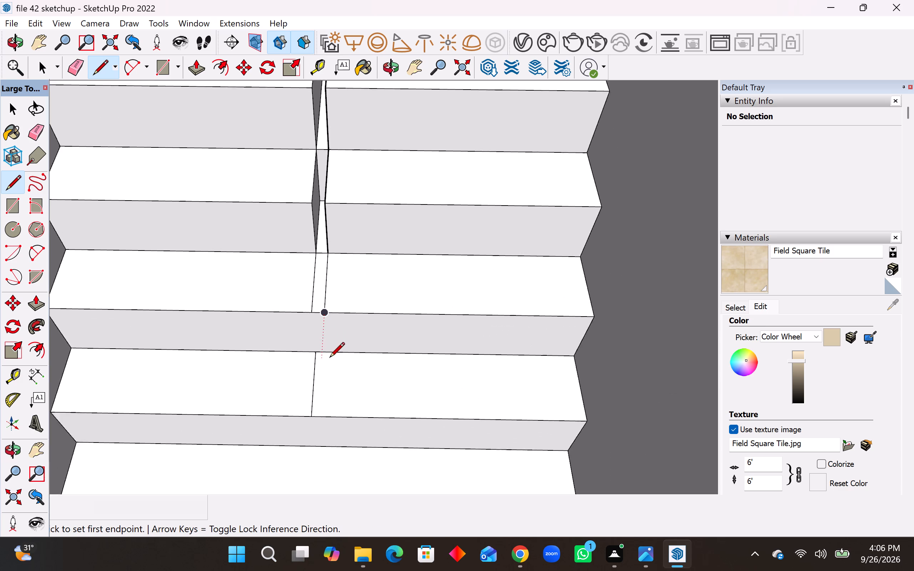
pyautogui.scroll(2, 330, 358)
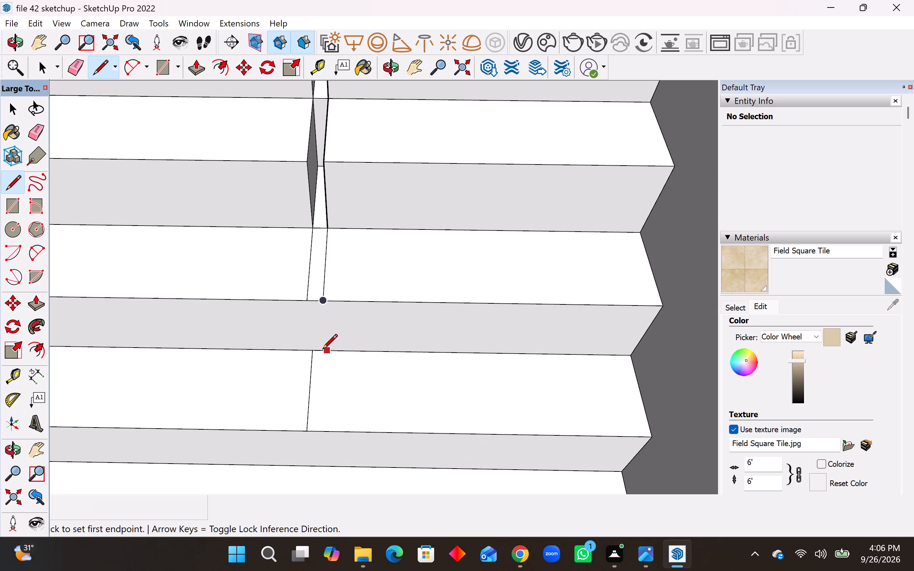
pyautogui.click(329, 352)
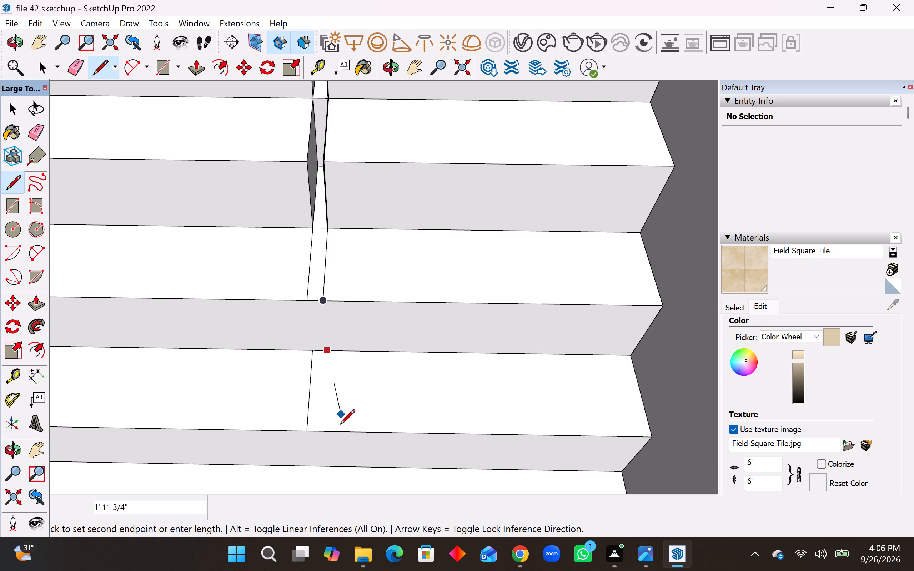
pyautogui.click(324, 436)
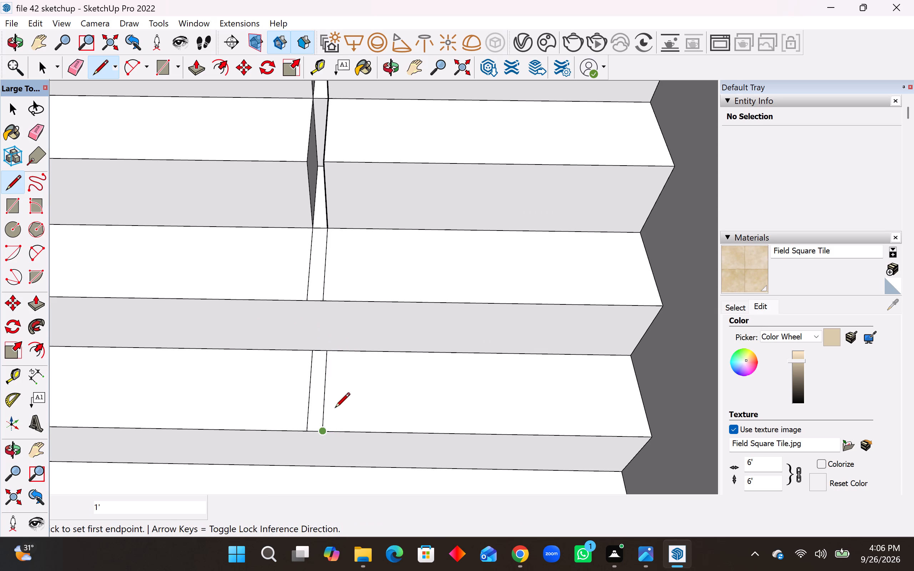
# Draw a 1' line across the lowest step's tread, in line with the groove's right edge.
pyautogui.scroll(-11, 338, 383)
pyautogui.scroll(4, 344, 443)
pyautogui.scroll(-6, 351, 323)
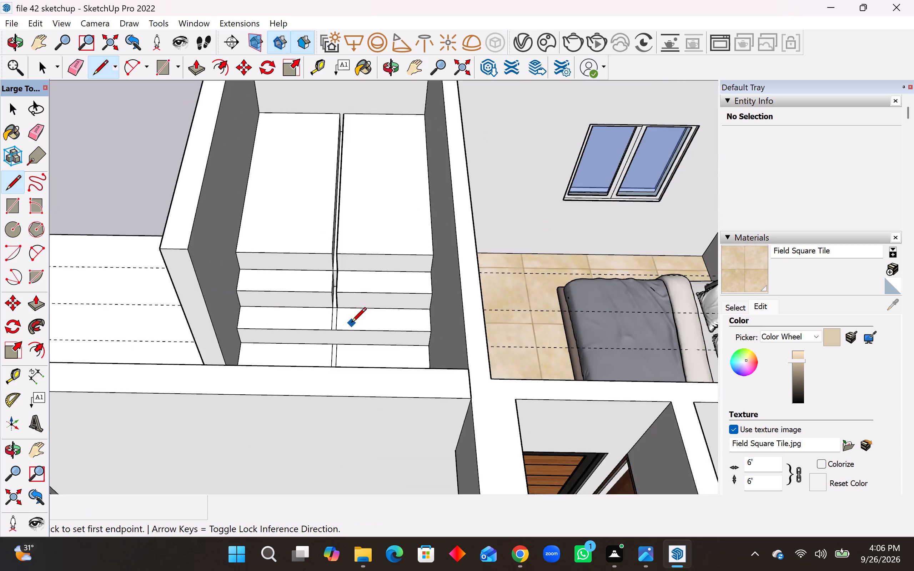
pyautogui.scroll(-3, 351, 323)
pyautogui.scroll(2, 350, 364)
pyautogui.moveTo(356, 350); pyautogui.dragTo(351, 414, button='middle')
pyautogui.scroll(8, 330, 374)
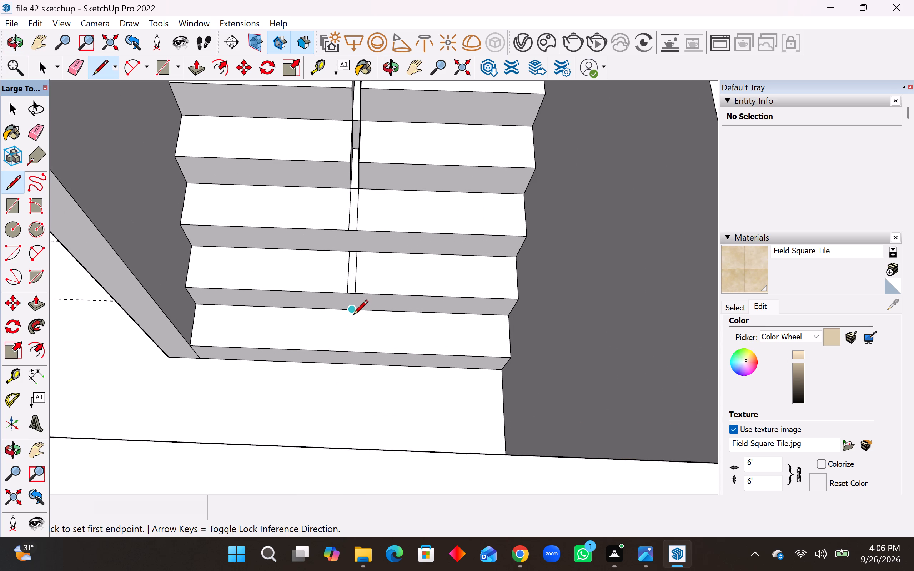
pyautogui.scroll(8, 352, 319)
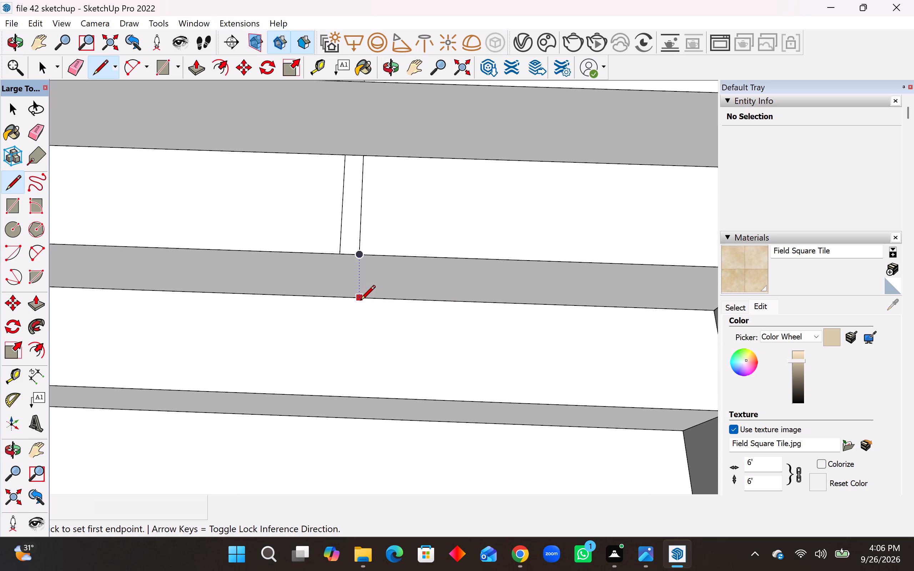
pyautogui.click(360, 301)
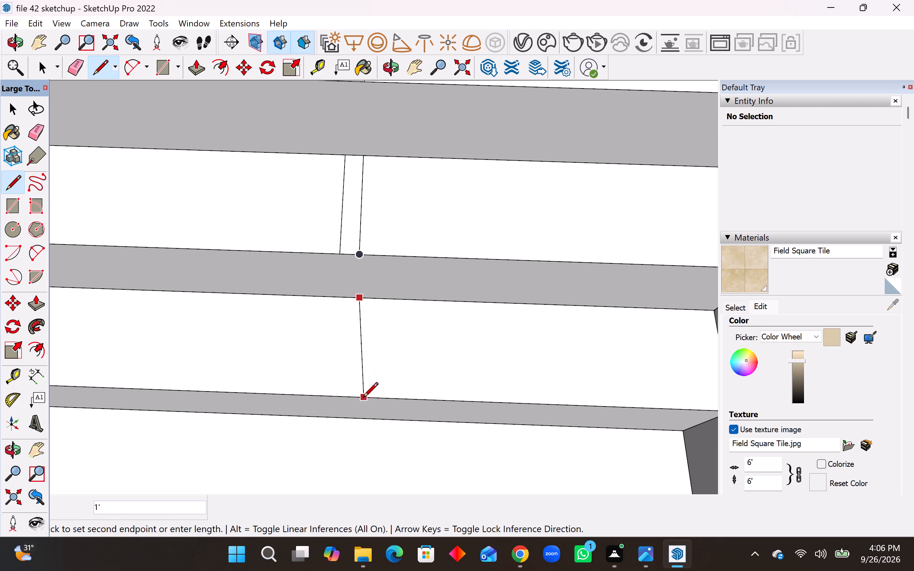
pyautogui.click(362, 401)
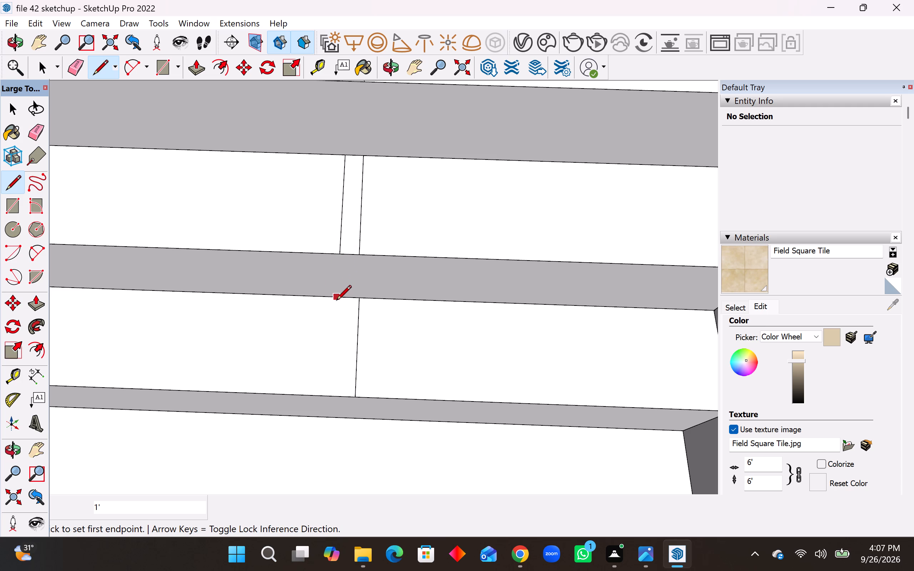
# Continue the groove's left edge with 1' lines down the second step's riser and across the lowest step's tread.
pyautogui.moveTo(346, 266); pyautogui.dragTo(356, 198, button='middle')
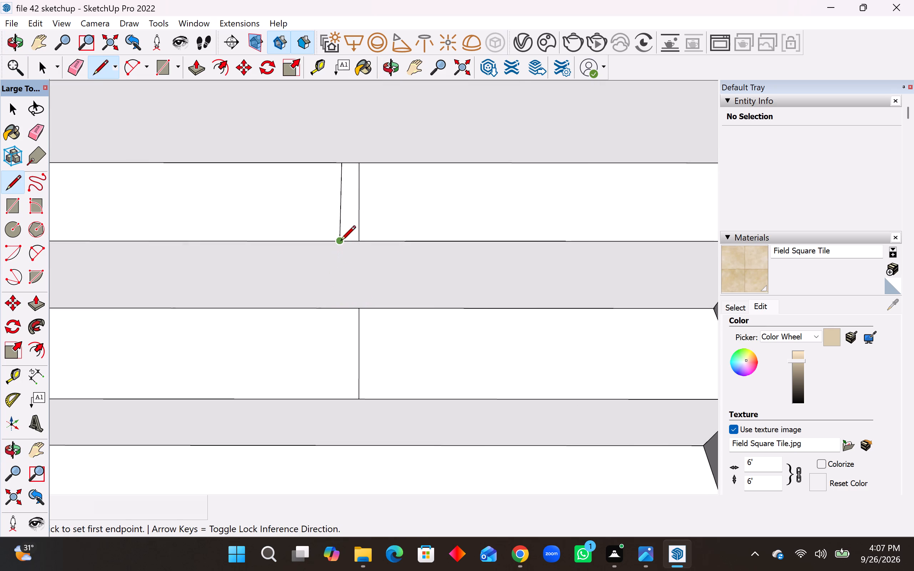
pyautogui.moveTo(341, 247); pyautogui.dragTo(342, 205, button='middle')
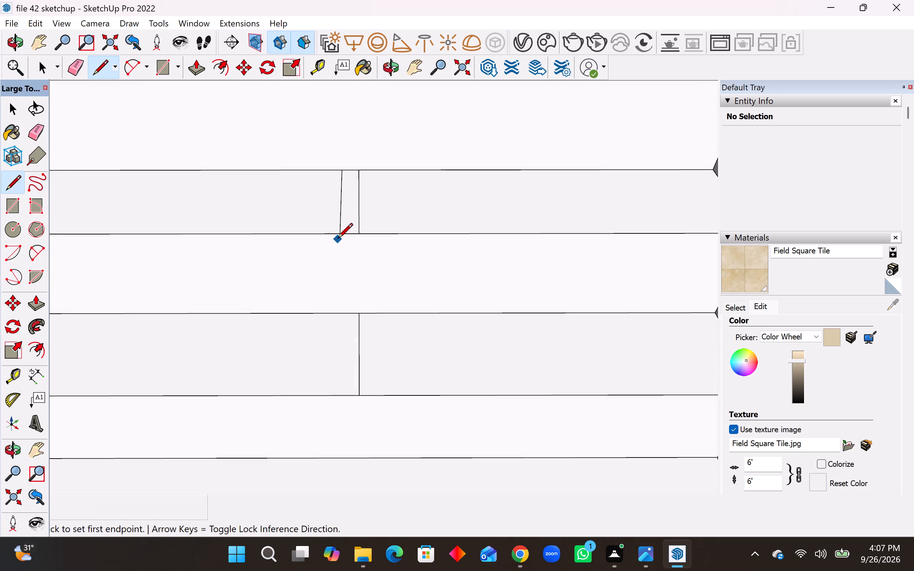
pyautogui.click(338, 237)
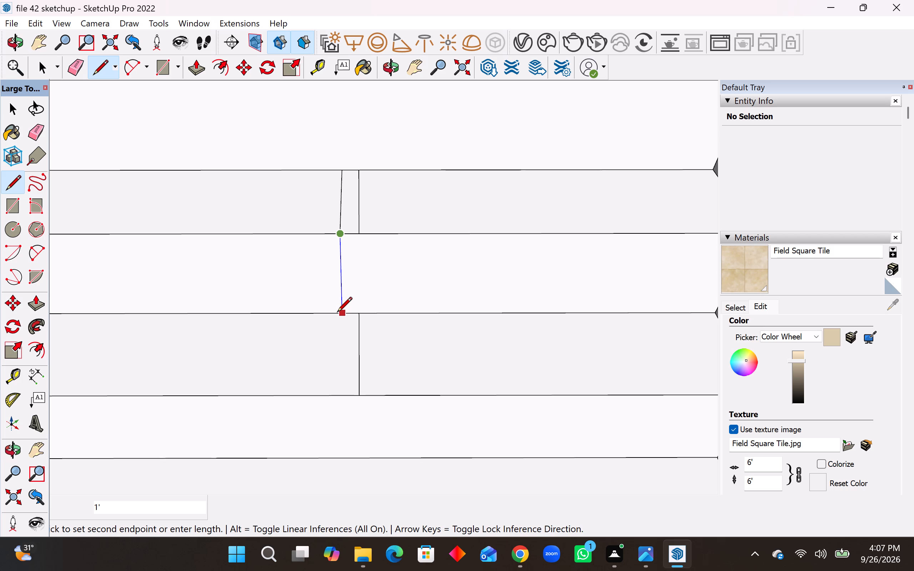
pyautogui.click(338, 314)
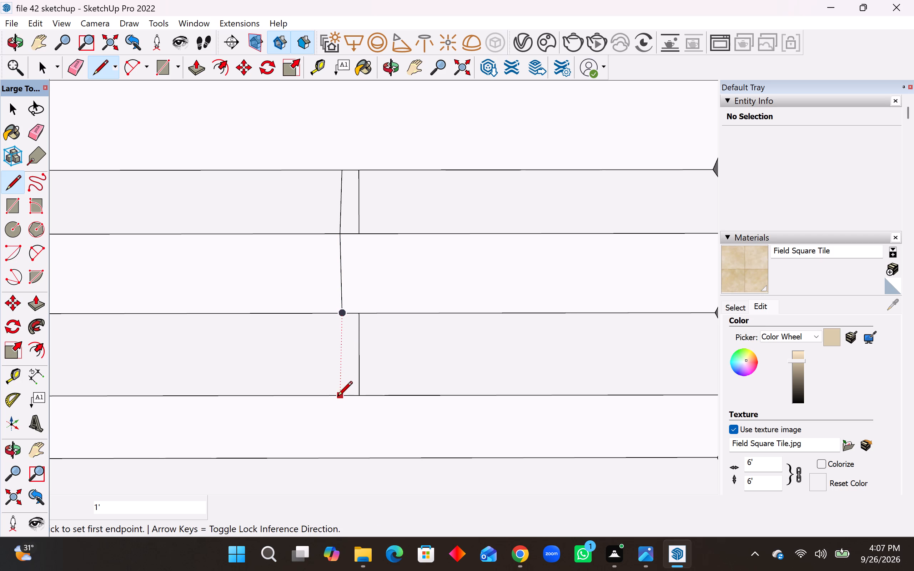
pyautogui.click(337, 397)
pyautogui.click(346, 309)
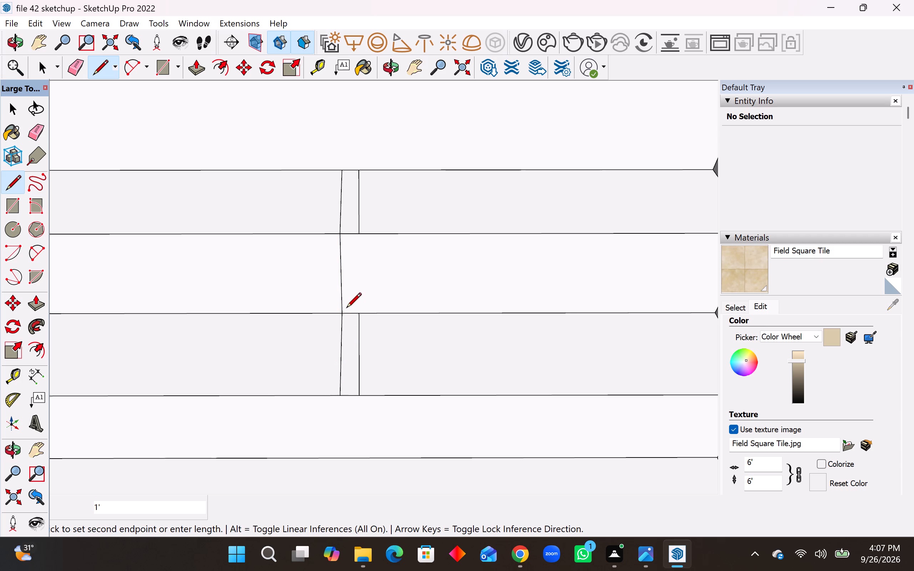
# Draw two 1' lines down the lowest step's riser, continuing both edges of the narrow strip to the floor.
pyautogui.scroll(-8, 339, 343)
pyautogui.moveTo(326, 345); pyautogui.dragTo(328, 418, button='middle')
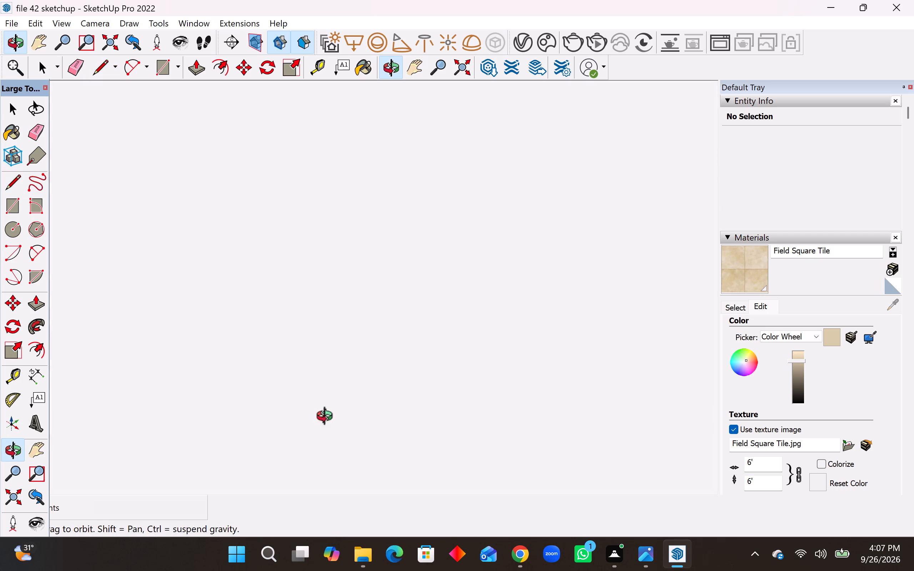
pyautogui.moveTo(328, 418); pyautogui.dragTo(328, 429, button='middle')
pyautogui.scroll(-20, 346, 364)
pyautogui.scroll(-12, 346, 364)
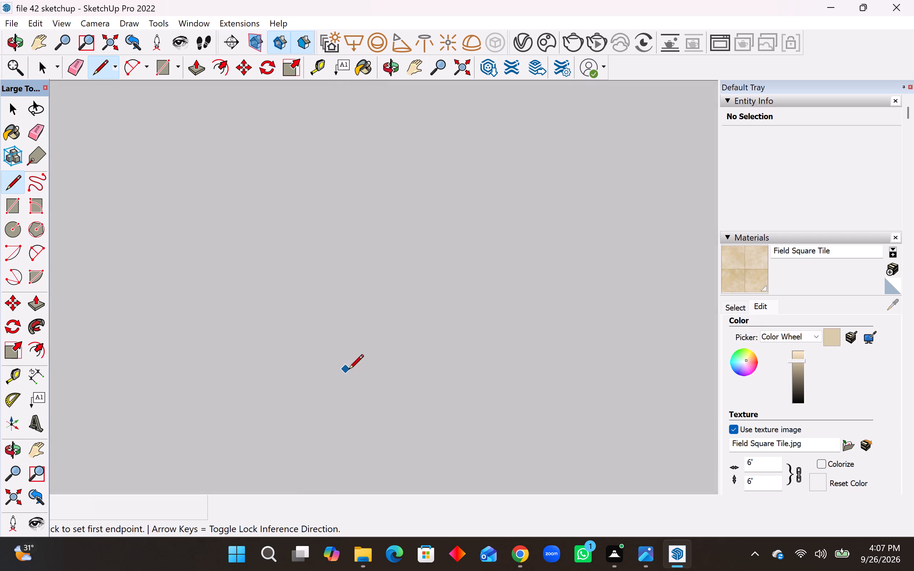
pyautogui.scroll(-20, 348, 370)
pyautogui.scroll(-15, 348, 370)
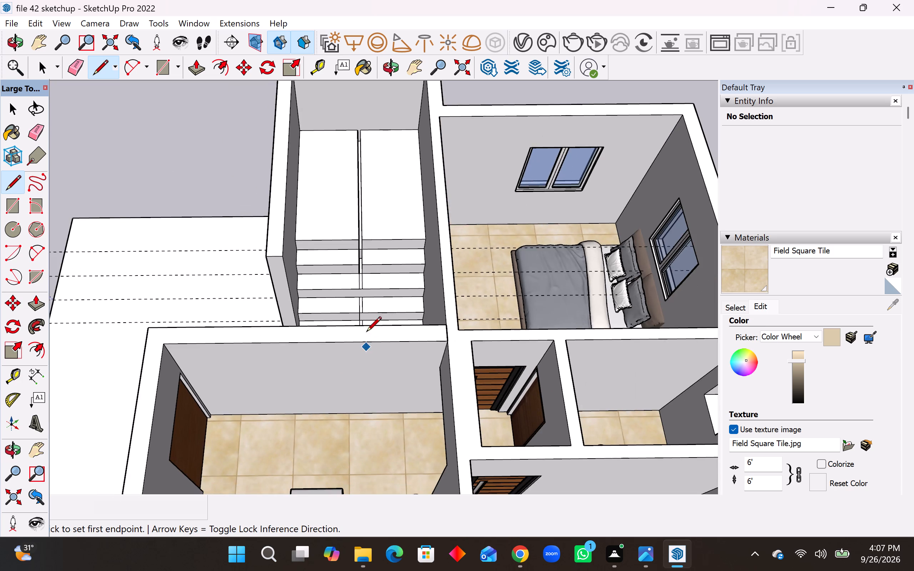
pyautogui.moveTo(366, 330); pyautogui.dragTo(366, 364, button='middle')
pyautogui.scroll(15, 350, 320)
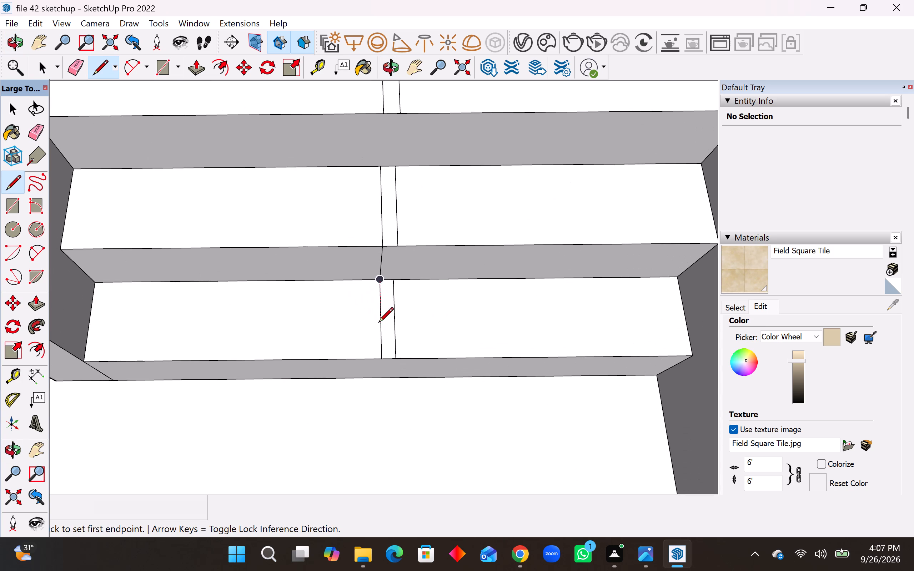
pyautogui.moveTo(381, 322); pyautogui.dragTo(388, 296, button='middle')
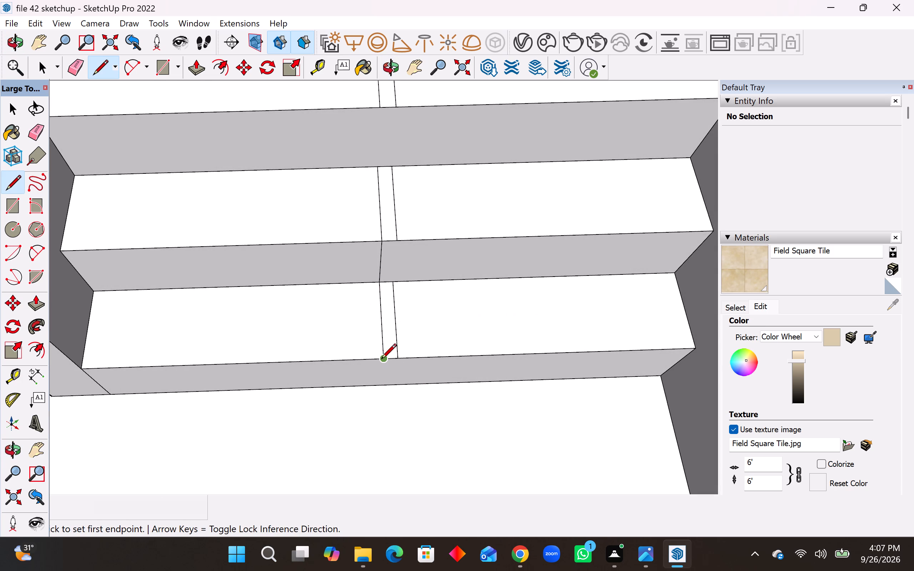
pyautogui.click(381, 360)
pyautogui.click(385, 389)
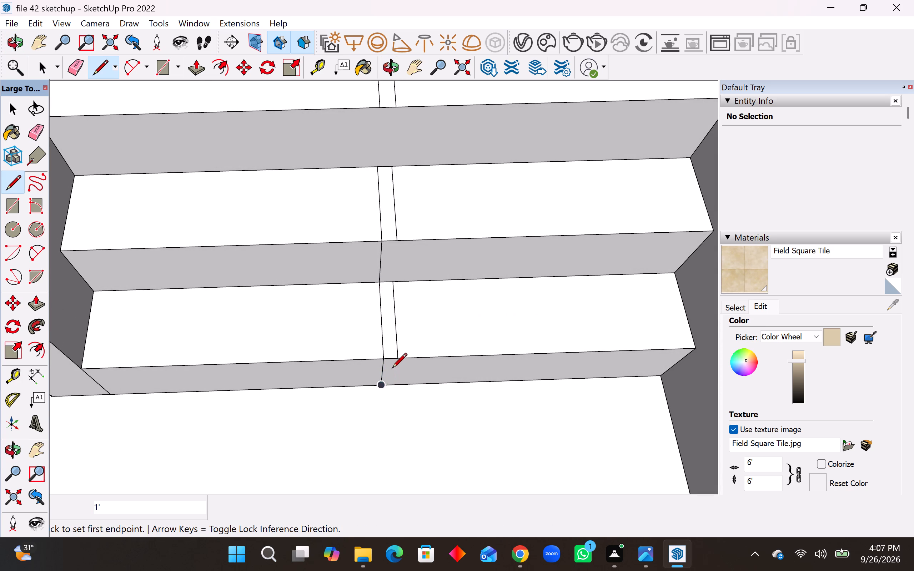
pyautogui.click(396, 363)
pyautogui.click(393, 386)
# Erase the single line on the riser between the second and lowest treads.
pyautogui.scroll(3, 241, 315)
pyautogui.click(32, 132)
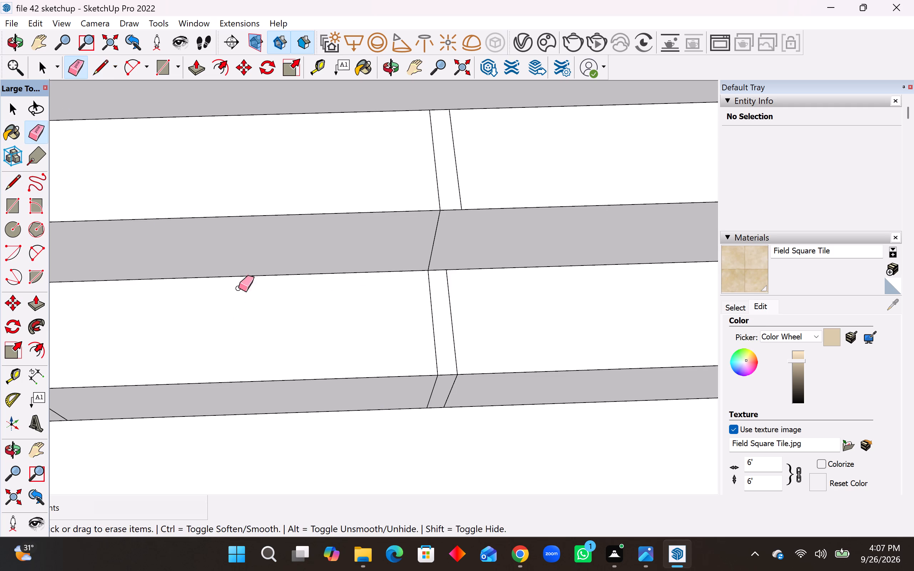
pyautogui.moveTo(433, 242); pyautogui.dragTo(441, 240)
pyautogui.scroll(-4, 457, 352)
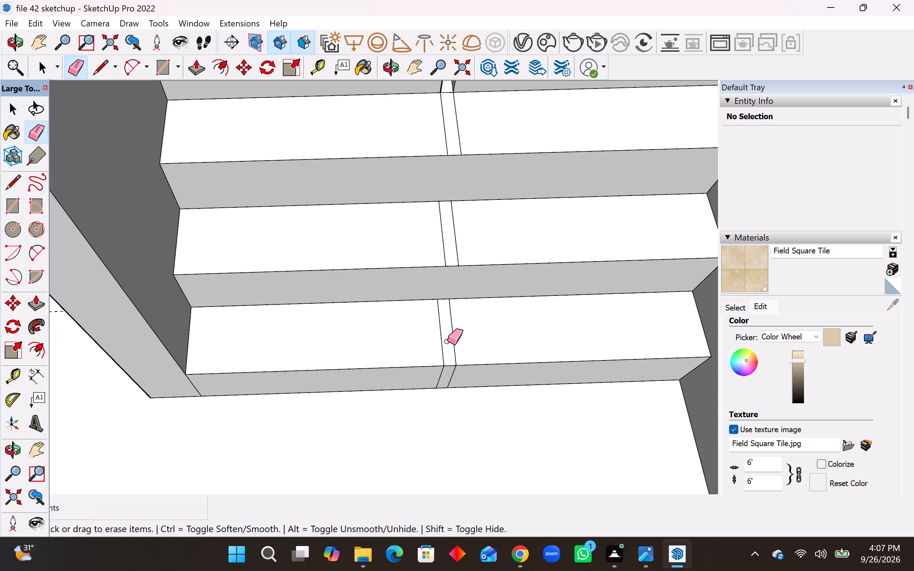
pyautogui.scroll(-9, 447, 341)
pyautogui.scroll(3, 432, 240)
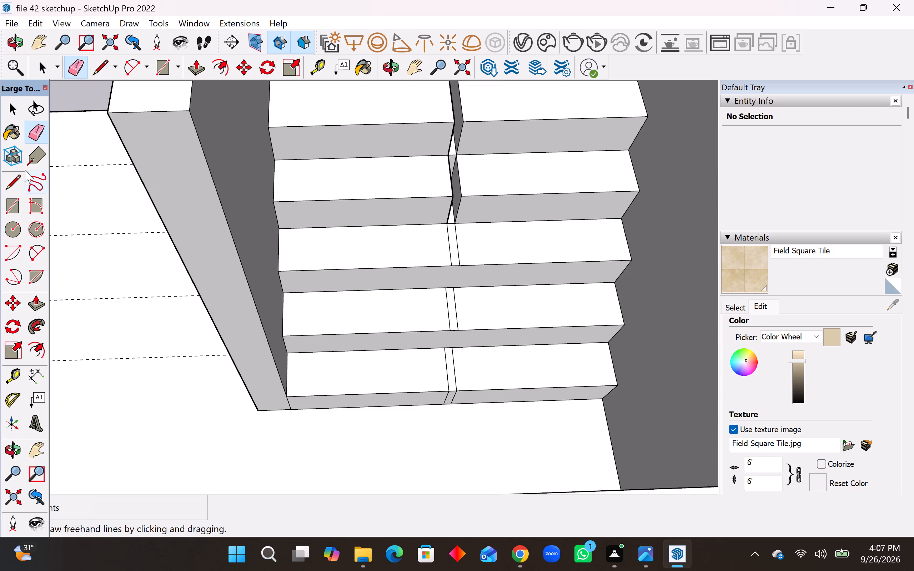
pyautogui.click(34, 138)
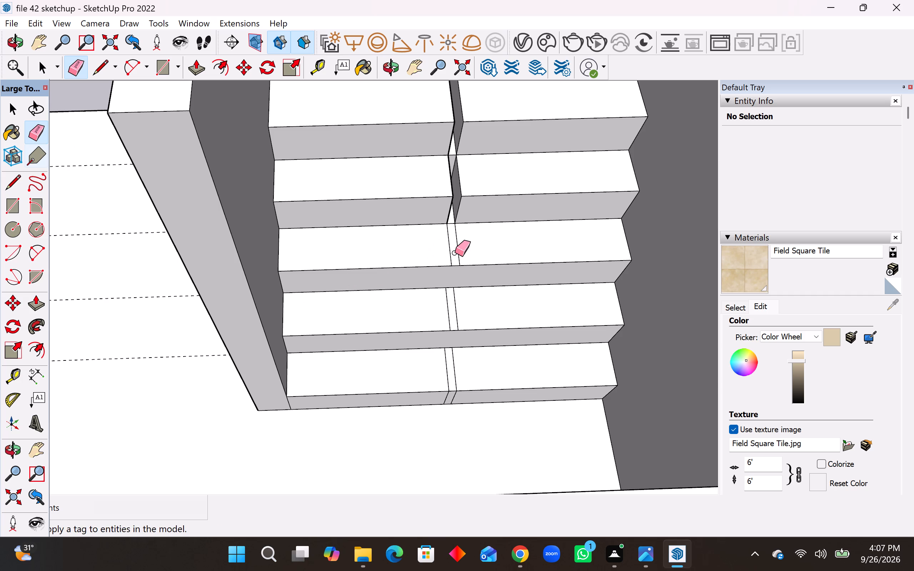
# Push the narrow groove strips on the three lowest stair treads down with Push/Pull, 1' deep on the upper two, continuing the groove to the floor.
pyautogui.click(36, 299)
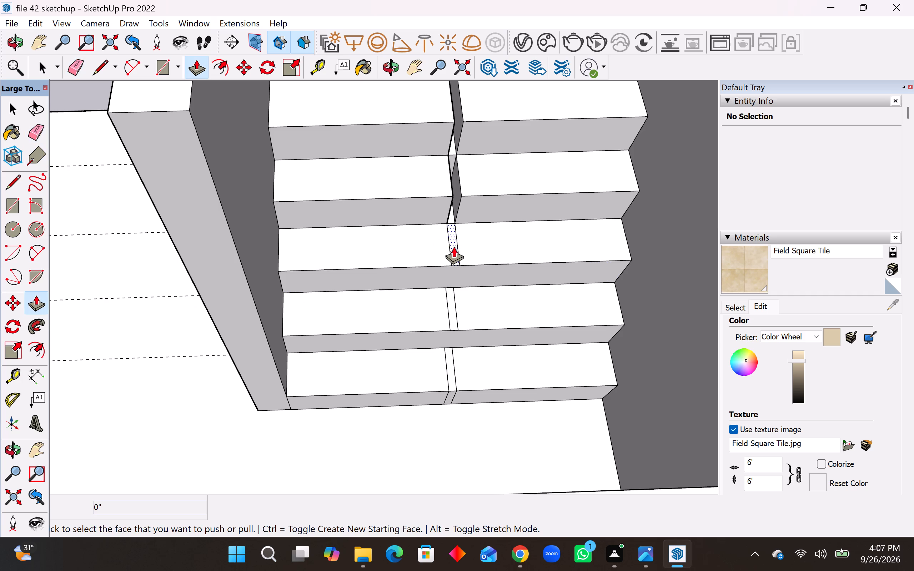
pyautogui.click(454, 247)
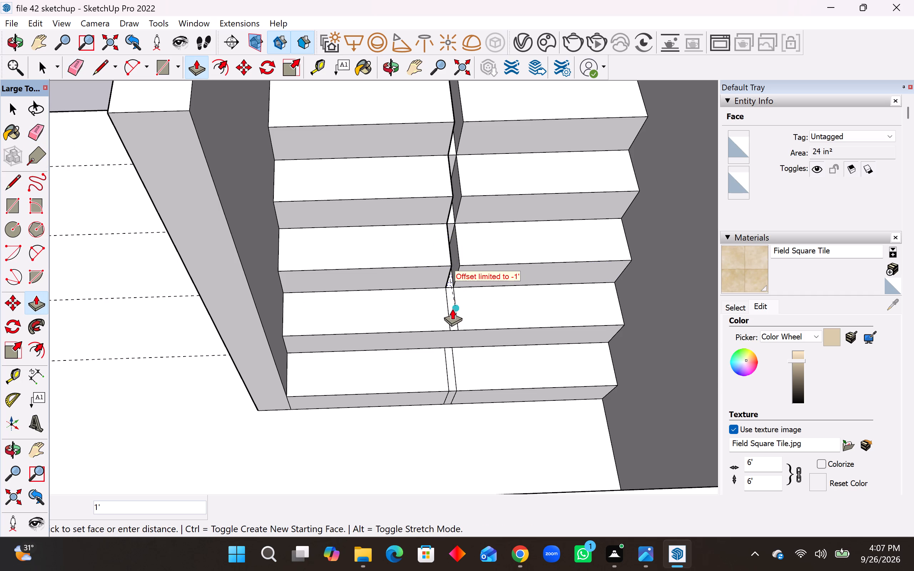
pyautogui.click(452, 315)
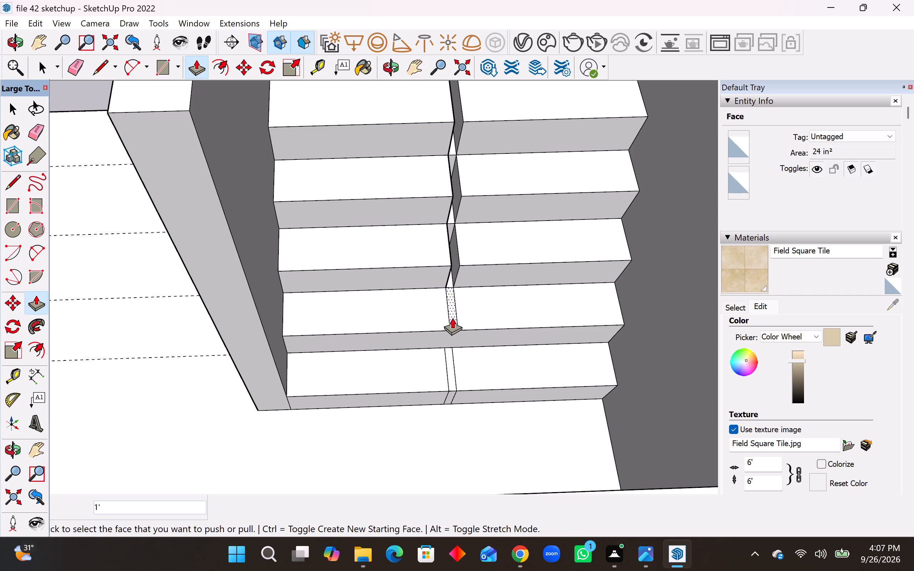
pyautogui.click(451, 318)
pyautogui.click(450, 348)
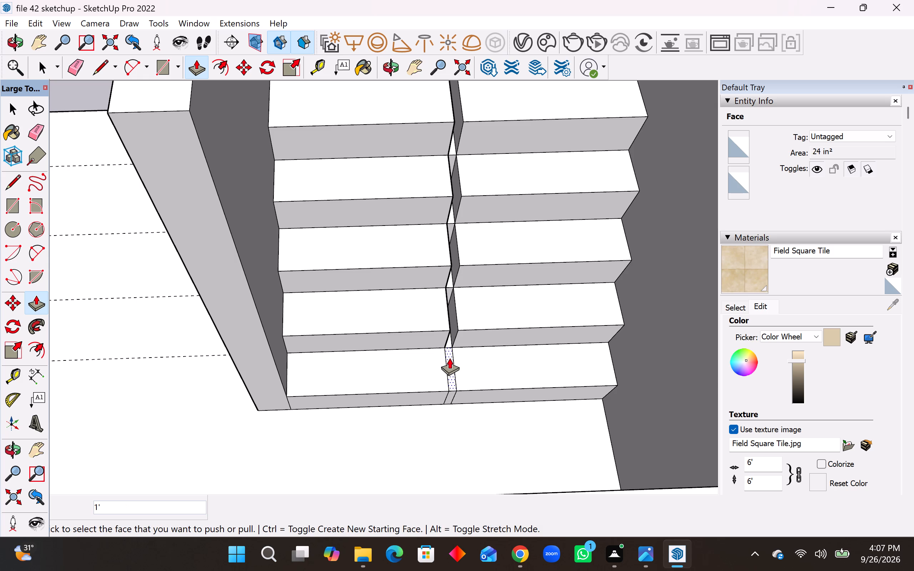
pyautogui.click(450, 358)
pyautogui.click(449, 381)
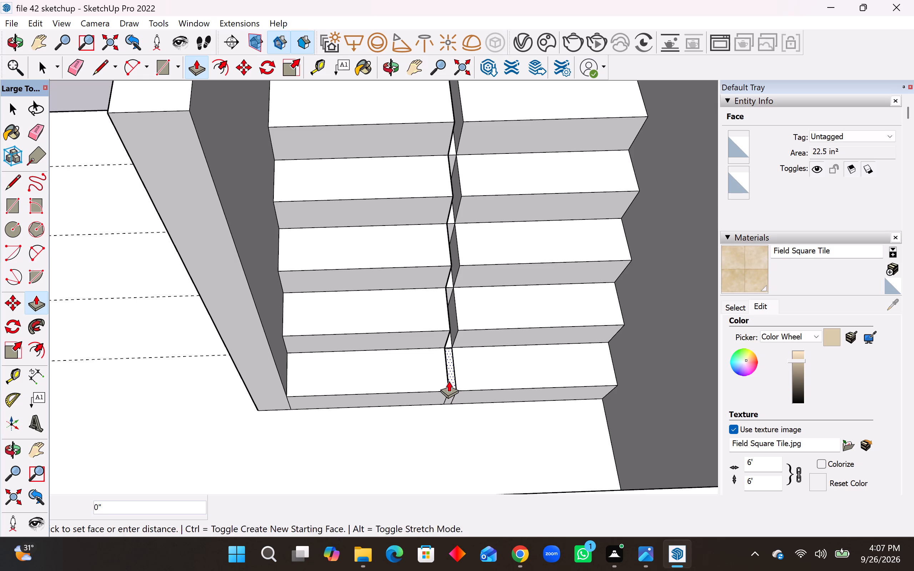
pyautogui.scroll(4, 454, 383)
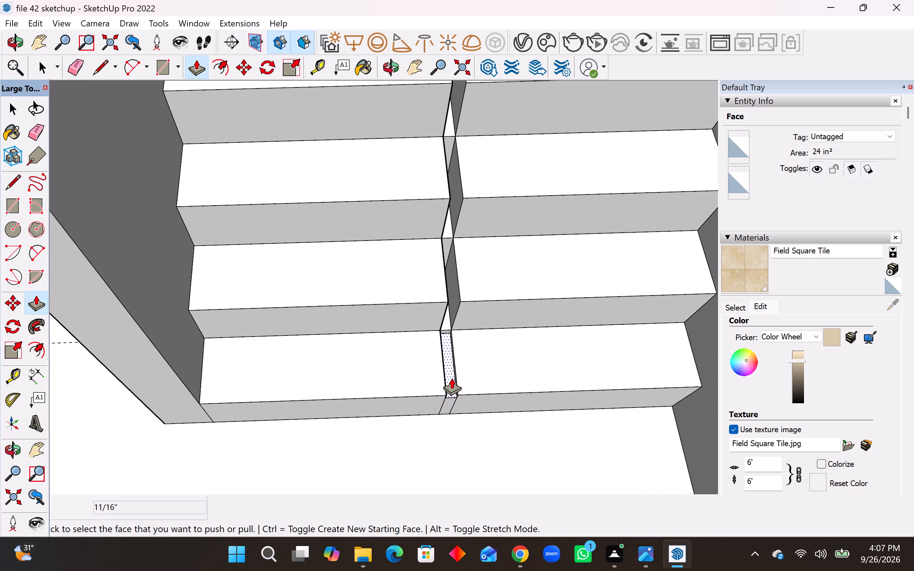
pyautogui.click(452, 378)
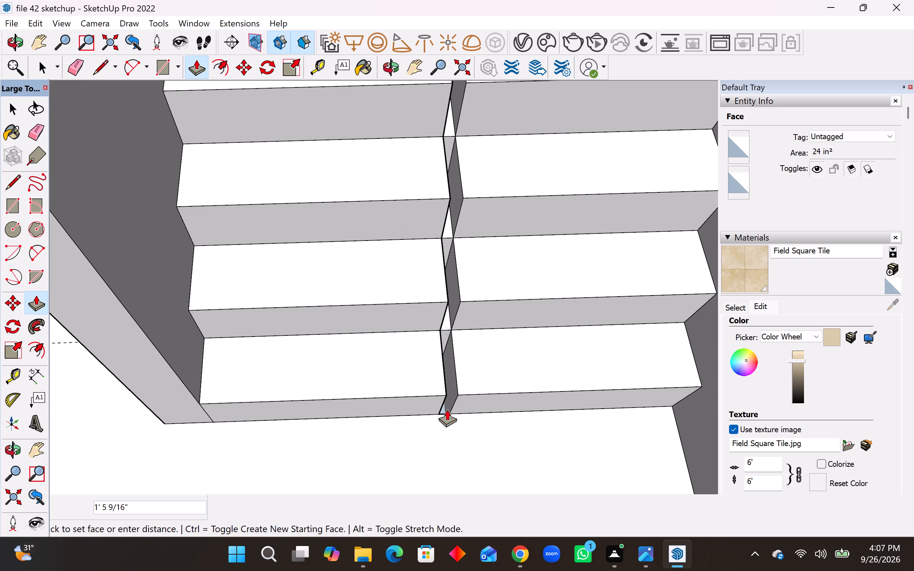
pyautogui.click(447, 409)
pyautogui.press('space')
# Erase the four dashed guide lines running across the open slab beside the staircase.
pyautogui.scroll(-15, 400, 380)
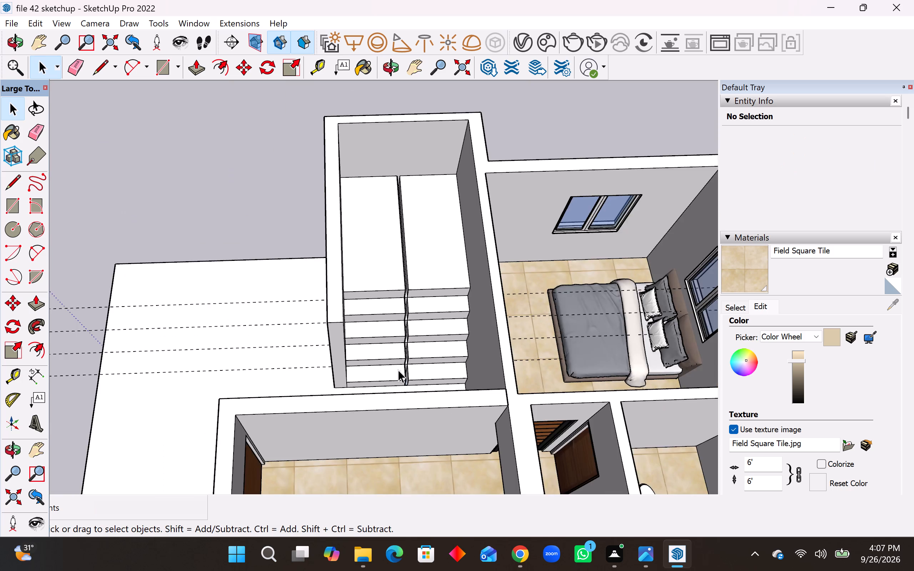
pyautogui.moveTo(400, 370); pyautogui.dragTo(380, 277, button='middle')
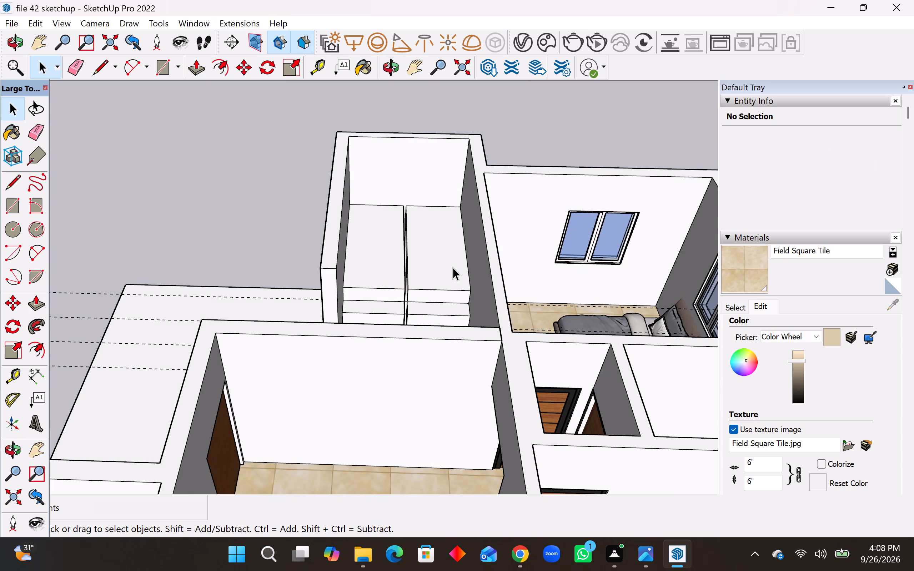
pyautogui.scroll(-8, 659, 146)
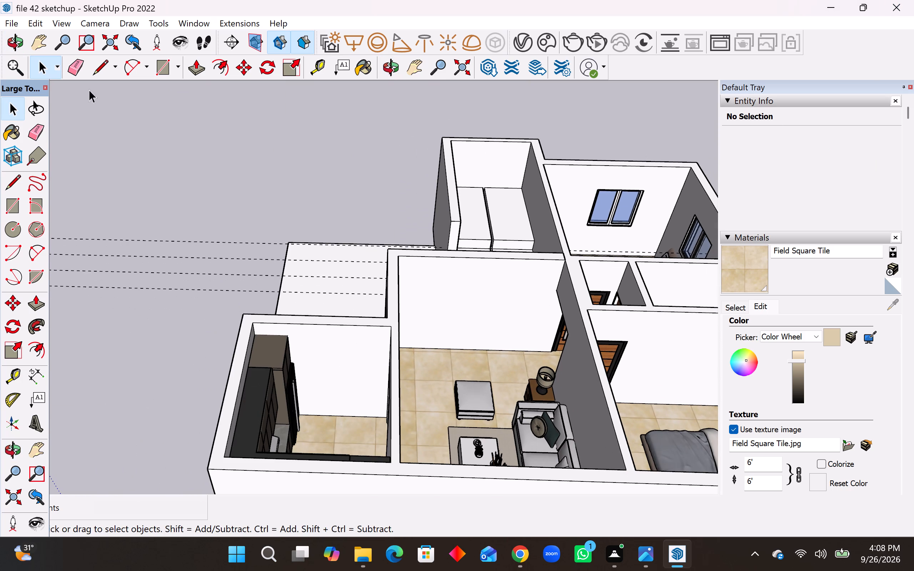
pyautogui.click(41, 130)
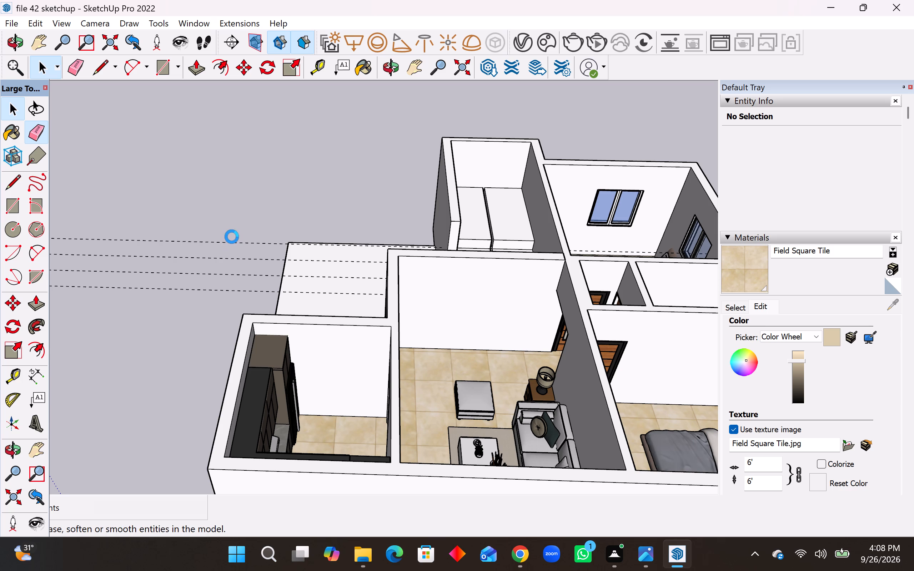
pyautogui.moveTo(232, 240); pyautogui.dragTo(220, 263)
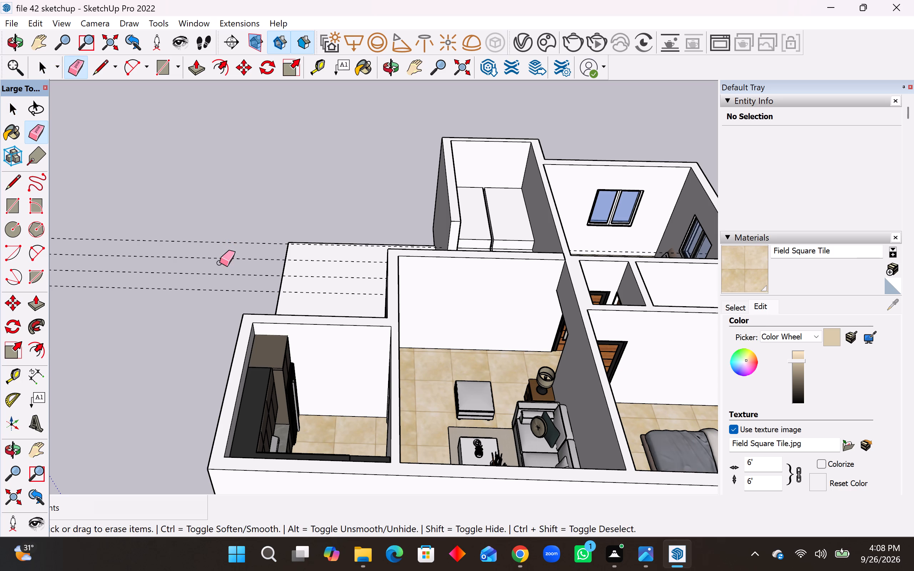
pyautogui.moveTo(220, 263); pyautogui.dragTo(220, 233)
# Paint the open slab outside the entrance with Carrera Marble from the Stone materials.
pyautogui.scroll(-5, 224, 239)
pyautogui.moveTo(233, 252); pyautogui.dragTo(260, 300, button='middle')
pyautogui.scroll(-1, 237, 258)
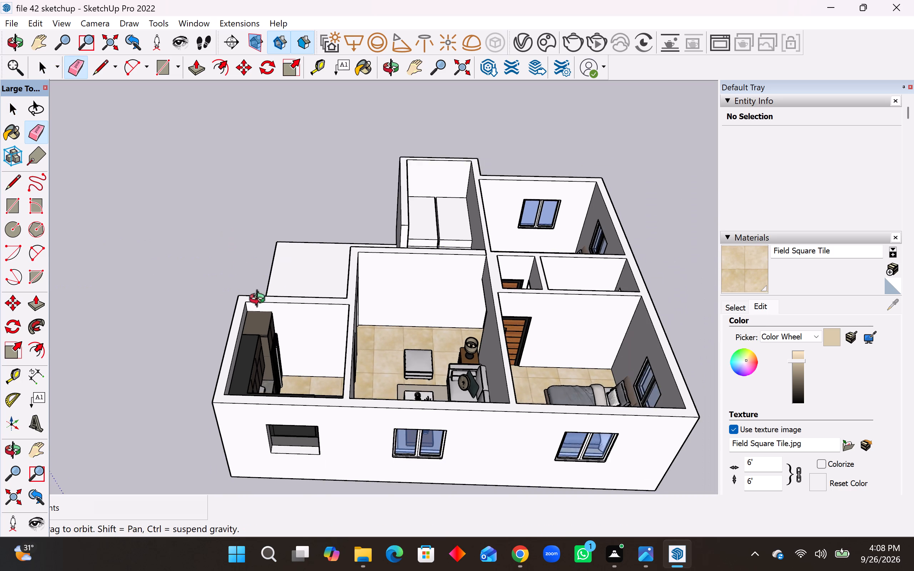
pyautogui.moveTo(260, 300); pyautogui.dragTo(551, 329, button='middle')
pyautogui.moveTo(290, 278); pyautogui.dragTo(357, 298, button='middle')
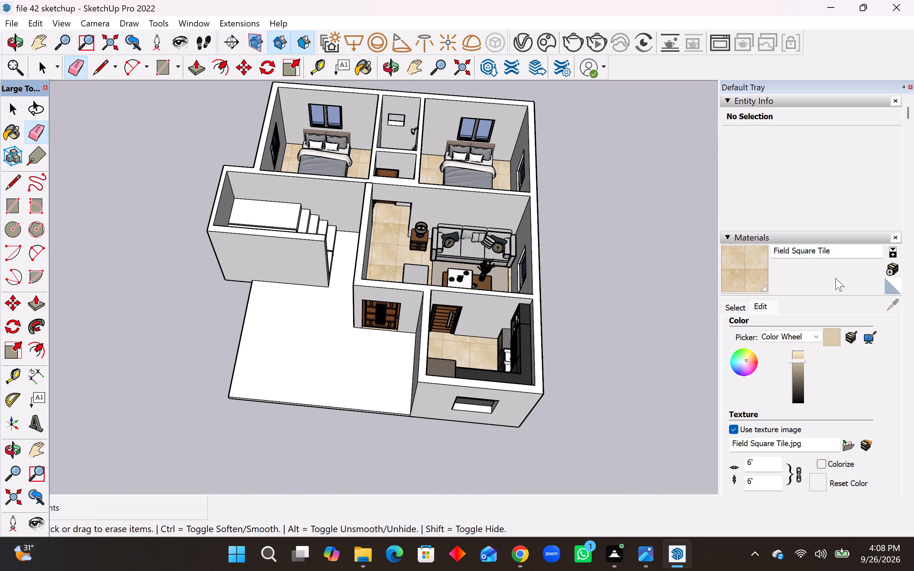
pyautogui.click(857, 252)
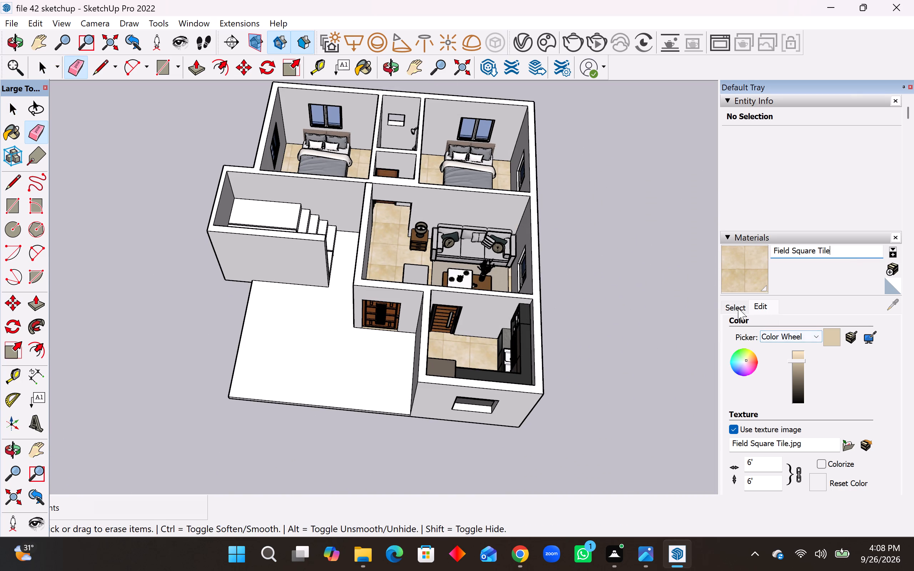
pyautogui.click(738, 308)
pyautogui.click(830, 325)
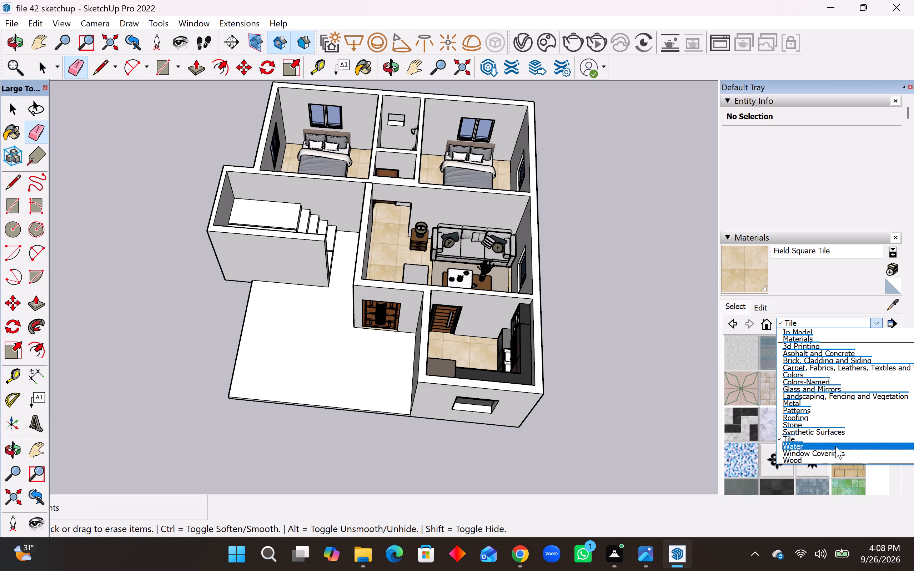
pyautogui.click(835, 427)
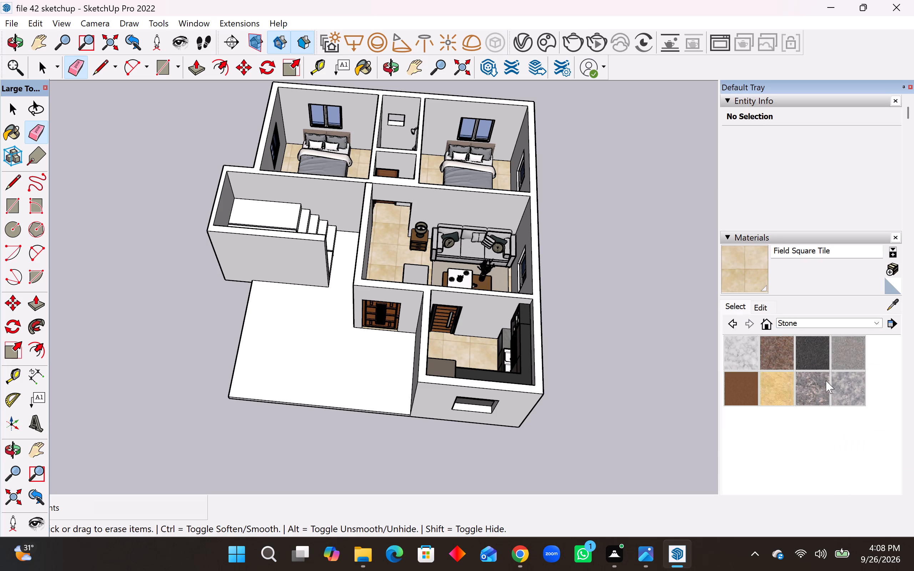
pyautogui.click(735, 352)
pyautogui.click(315, 365)
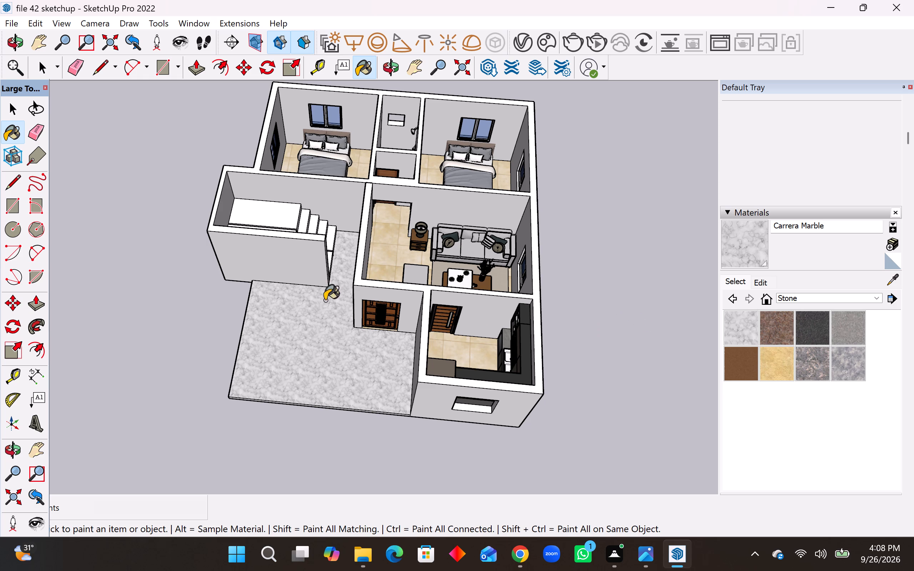
# Paint both halves of the stair landing and the treads below it on both sides of the groove with Carrera Marble.
pyautogui.scroll(6, 266, 183)
pyautogui.click(273, 222)
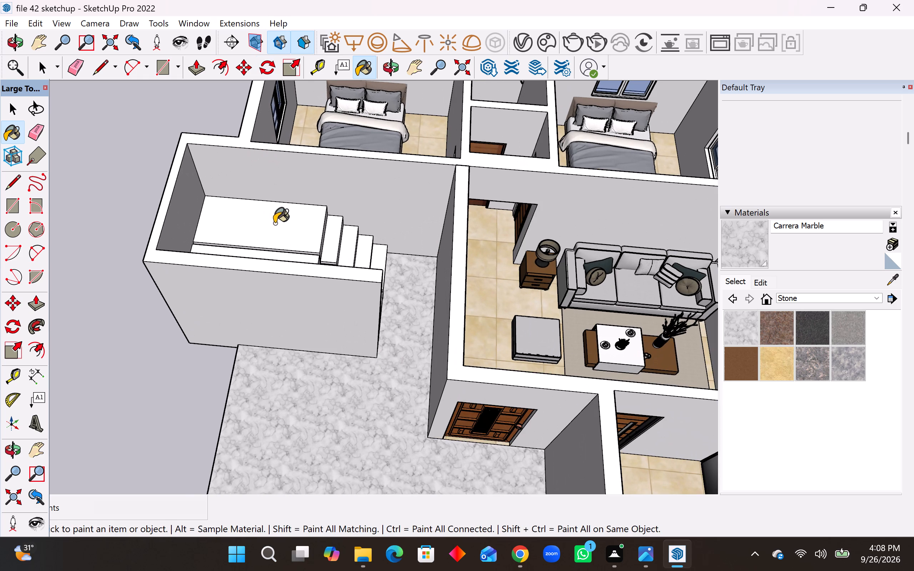
pyautogui.click(331, 238)
pyautogui.click(349, 246)
pyautogui.click(364, 252)
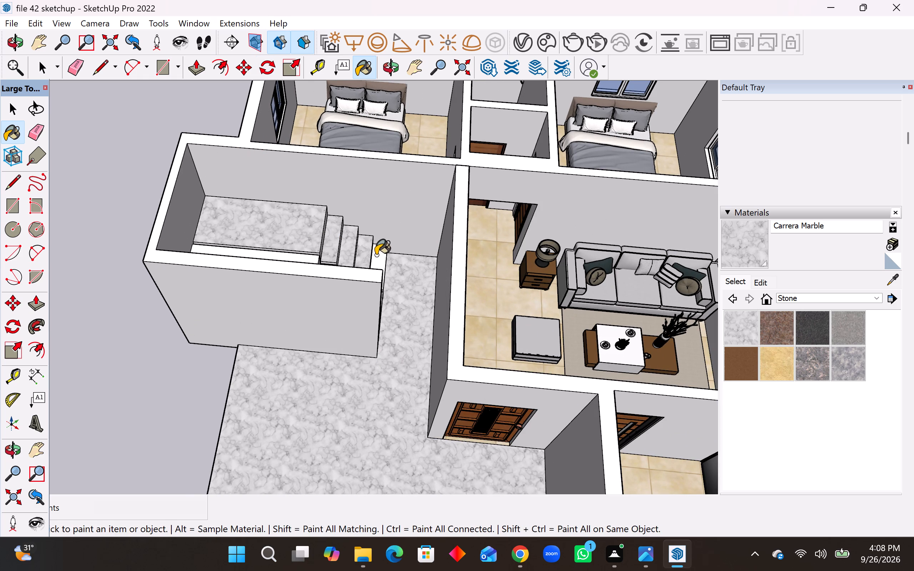
pyautogui.click(381, 255)
pyautogui.click(270, 255)
pyautogui.moveTo(302, 258); pyautogui.dragTo(289, 357, button='middle')
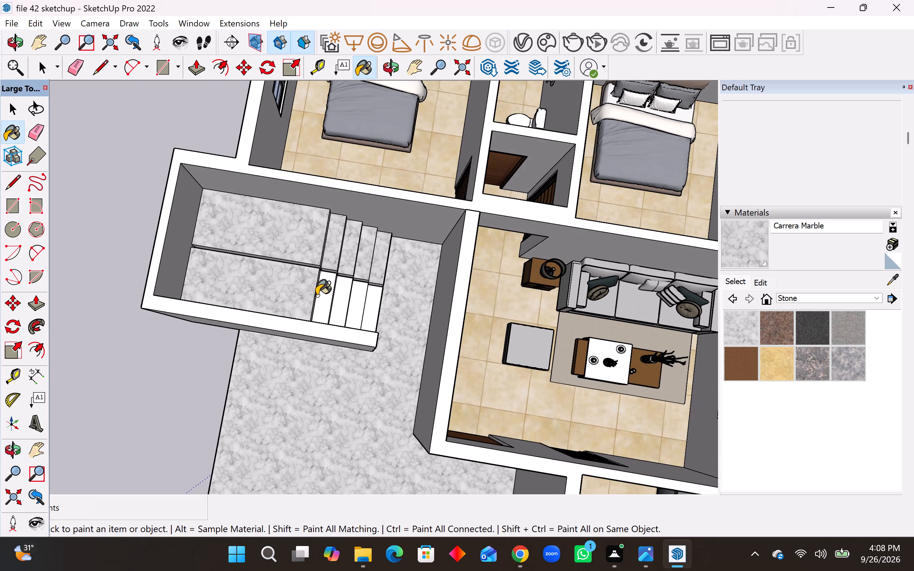
pyautogui.click(322, 289)
pyautogui.click(343, 290)
pyautogui.click(363, 297)
pyautogui.click(377, 300)
# Paint the living room wall behind the sofa and the tops of the walls with 0012_Bisque from Colors-Named.
pyautogui.moveTo(380, 306); pyautogui.dragTo(262, 328, button='middle')
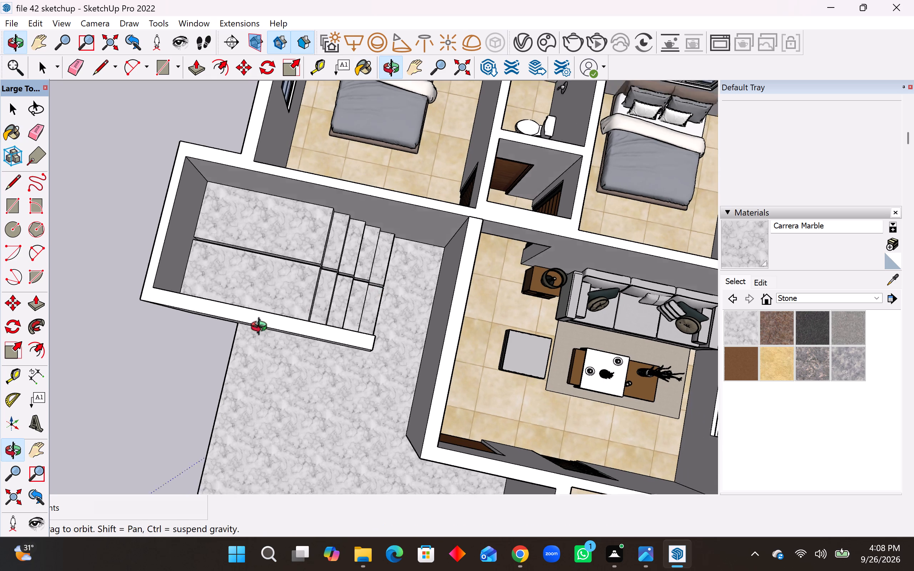
pyautogui.moveTo(262, 328); pyautogui.dragTo(416, 173, button='middle')
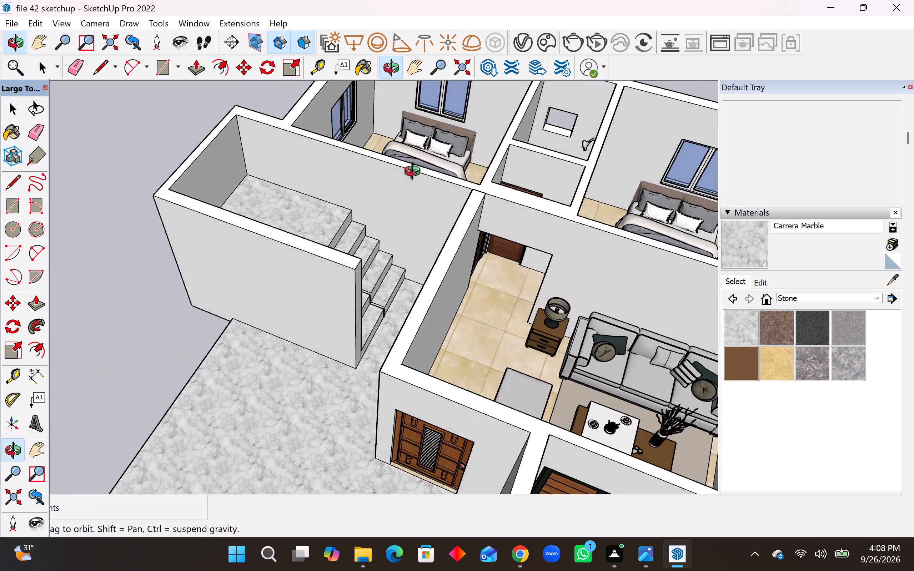
pyautogui.moveTo(416, 173); pyautogui.dragTo(483, 173, button='middle')
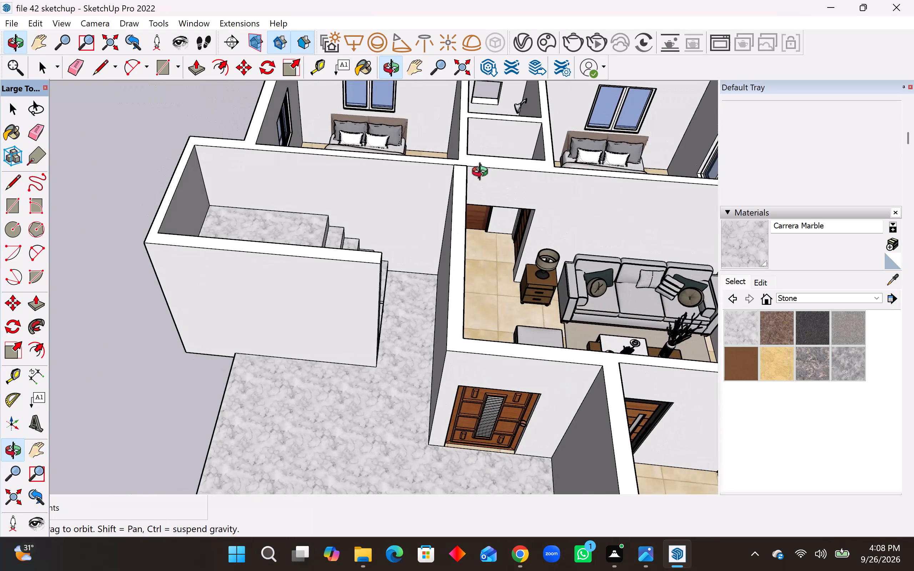
pyautogui.moveTo(483, 173); pyautogui.dragTo(481, 173, button='middle')
pyautogui.click(841, 297)
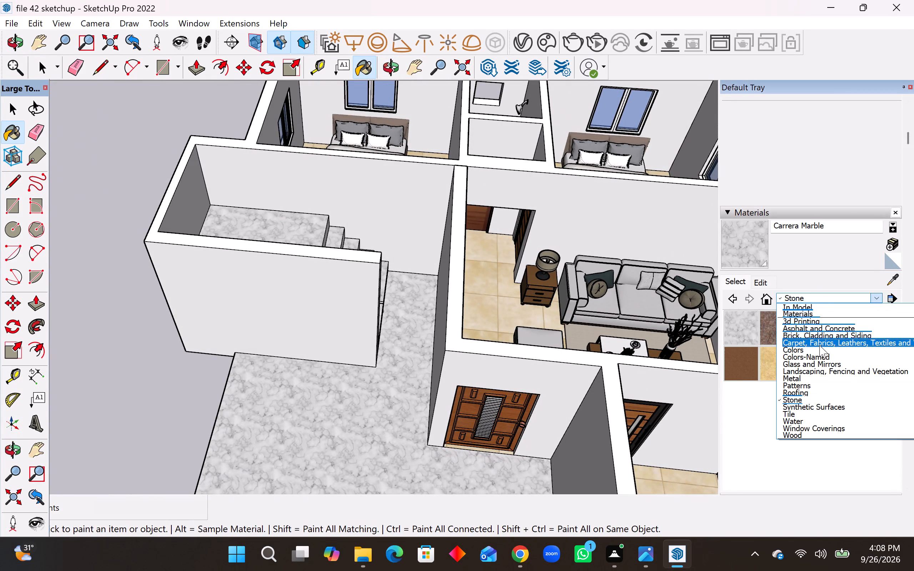
pyautogui.click(820, 358)
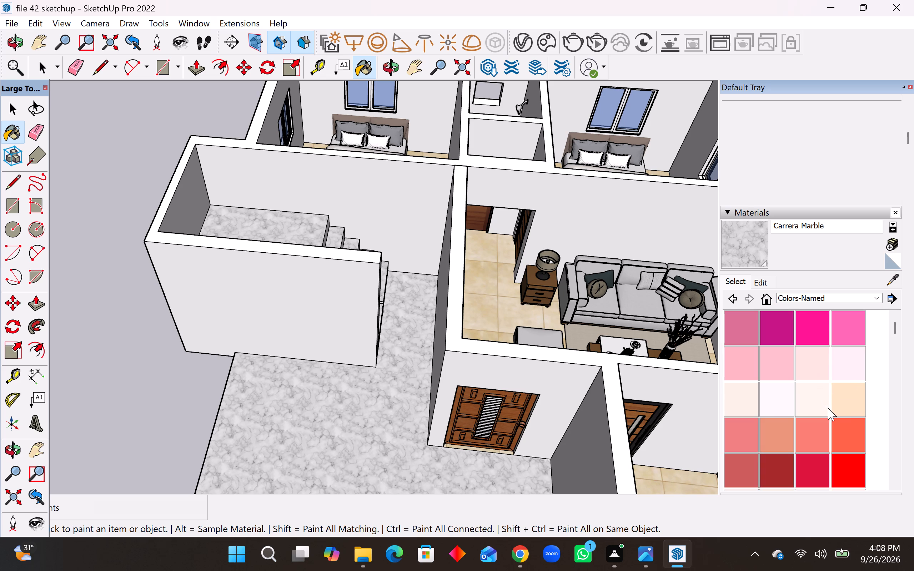
pyautogui.click(848, 403)
pyautogui.click(579, 196)
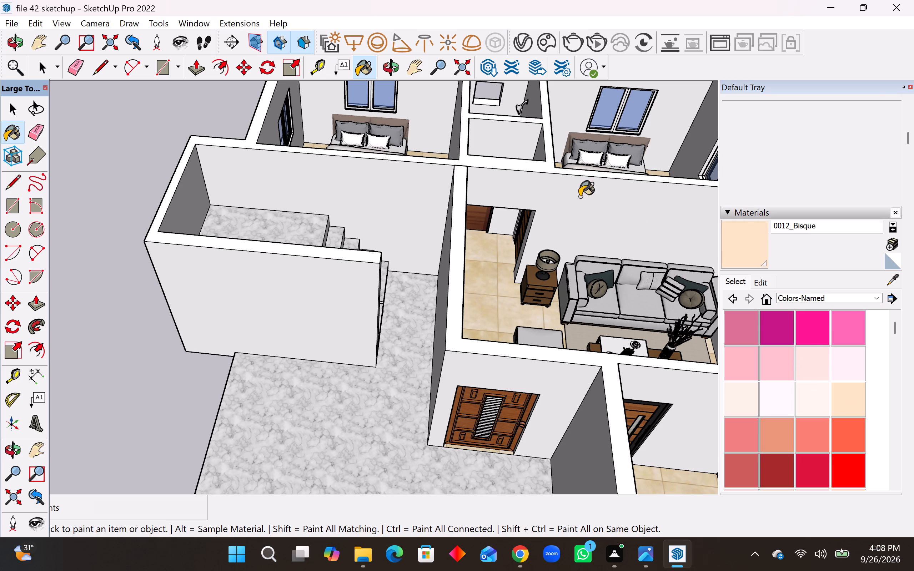
pyautogui.click(461, 187)
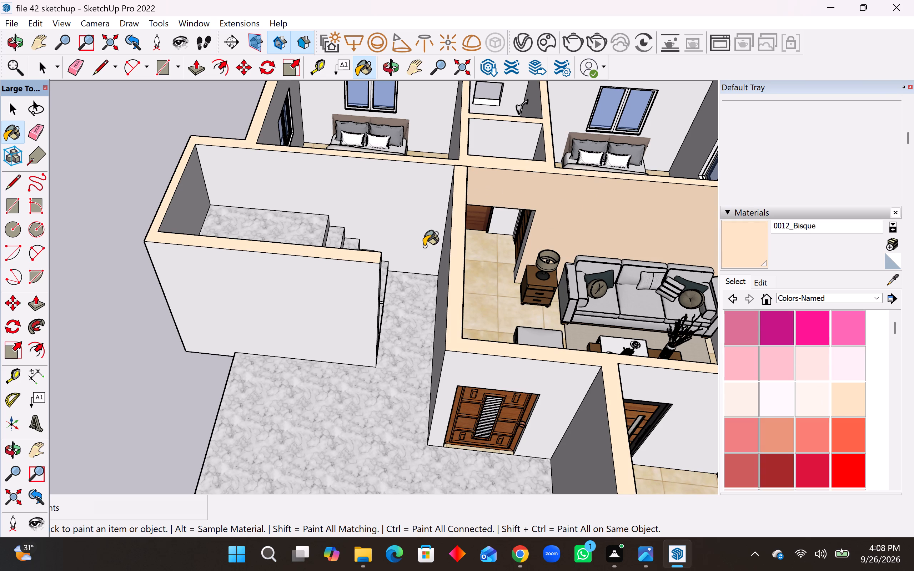
# Paint the staircase room's long inner wall and the two window walls of the adjoining bedroom with 0012_Bisque.
pyautogui.scroll(-12, 408, 253)
pyautogui.middleClick(393, 249)
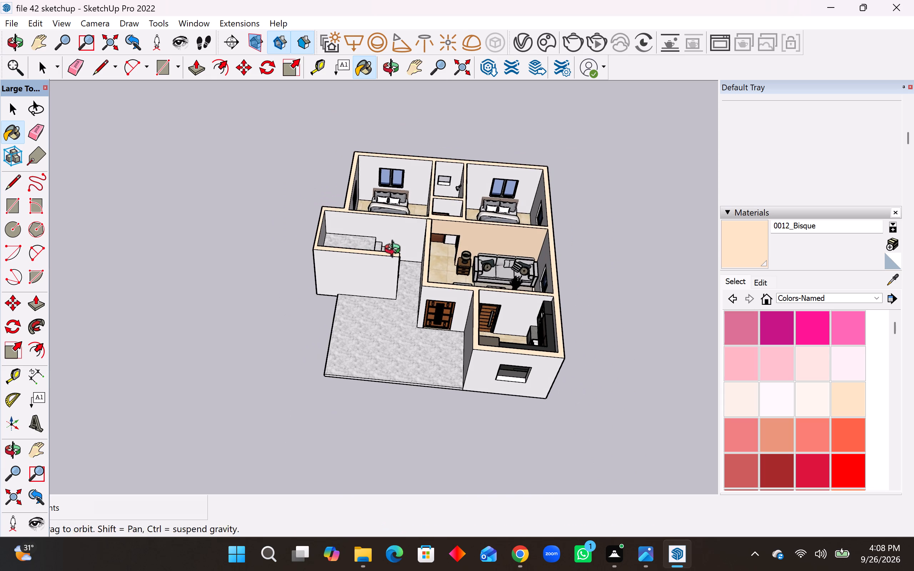
pyautogui.click(406, 235)
pyautogui.moveTo(403, 262); pyautogui.dragTo(296, 393, button='middle')
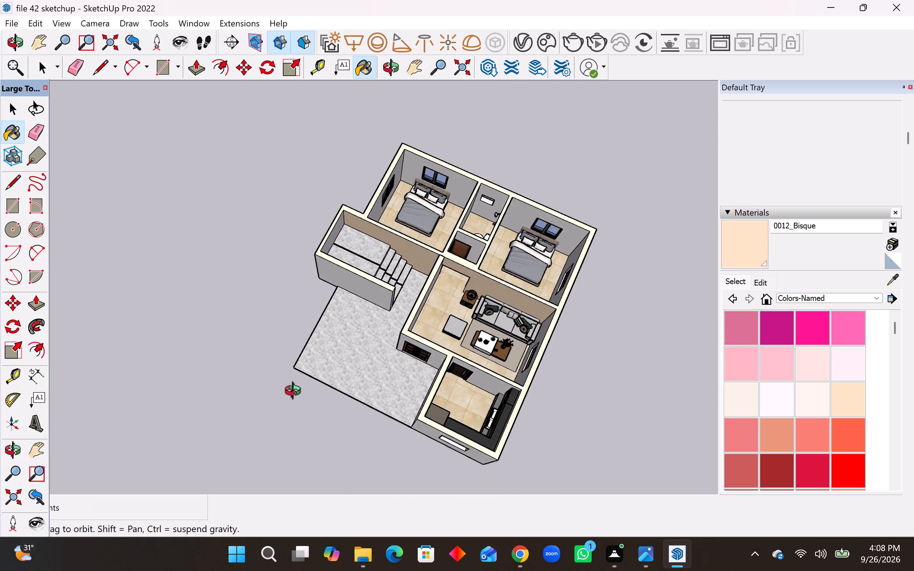
pyautogui.moveTo(296, 393); pyautogui.dragTo(269, 403, button='middle')
pyautogui.click(396, 218)
pyautogui.click(447, 191)
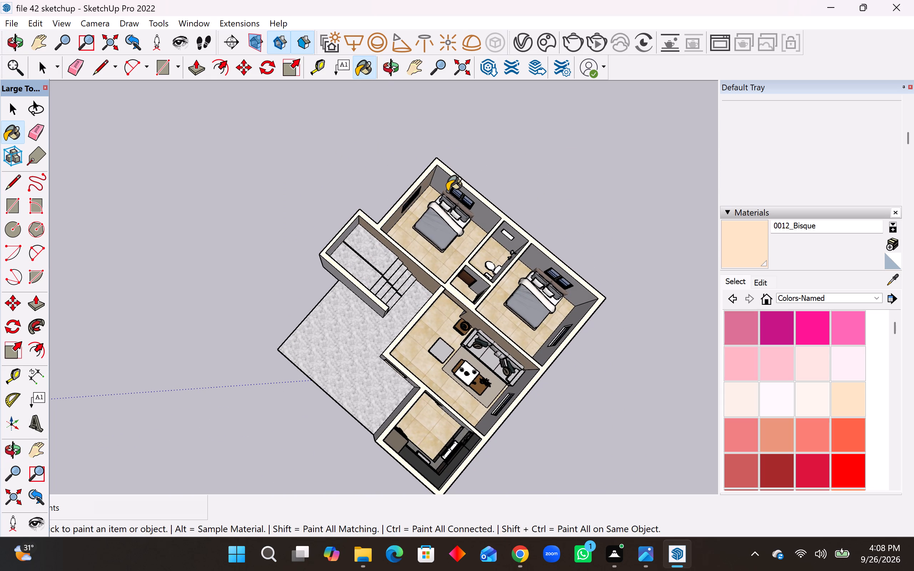
pyautogui.click(445, 188)
# Paint the bathroom's side and window walls, the small lobby's walls, and the second bedroom's partition and headboard walls with 0012_Bisque.
pyautogui.moveTo(467, 253); pyautogui.dragTo(485, 125, button='middle')
pyautogui.scroll(3, 498, 242)
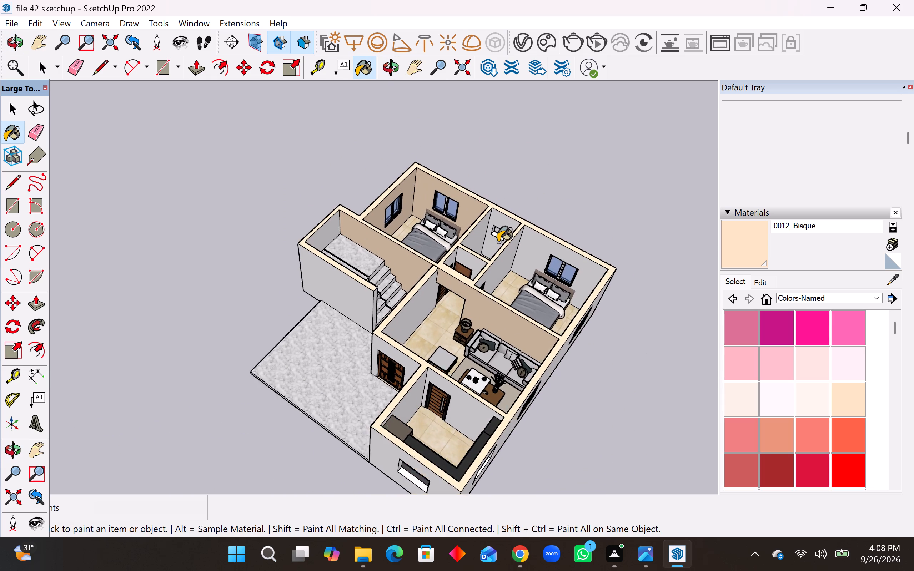
pyautogui.scroll(10, 498, 242)
pyautogui.click(420, 257)
pyautogui.click(364, 284)
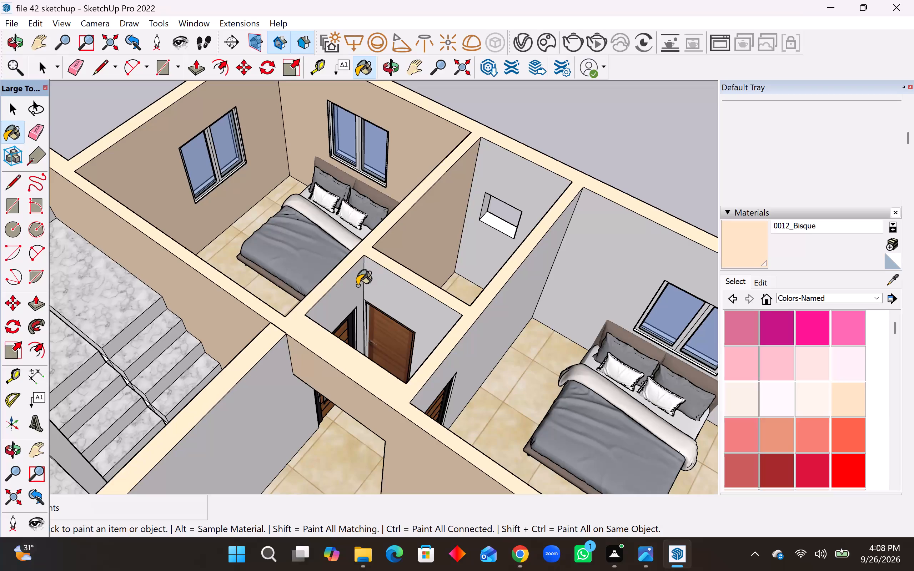
pyautogui.click(357, 285)
pyautogui.click(381, 297)
pyautogui.click(524, 288)
pyautogui.click(482, 247)
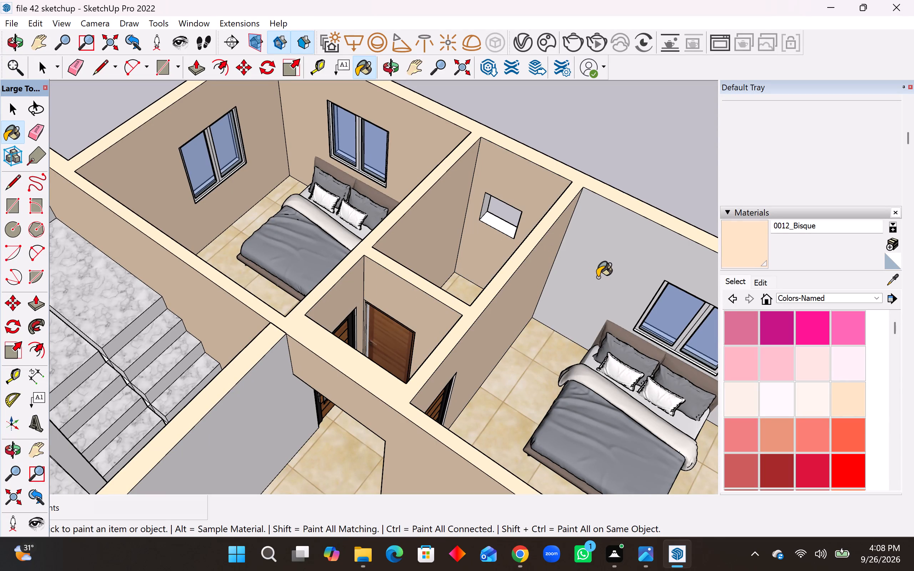
pyautogui.click(600, 275)
# Paint the bathroom's door wall, the remaining lobby walls and the inner walls facing the beds in both bedrooms with 0012_Bisque.
pyautogui.moveTo(660, 266); pyautogui.dragTo(207, 283, button='middle')
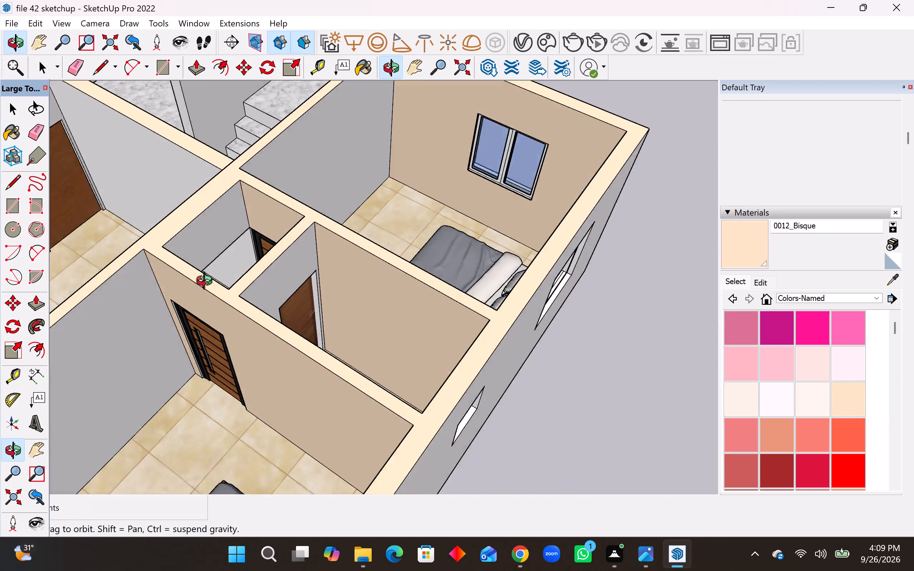
pyautogui.moveTo(207, 283); pyautogui.dragTo(117, 283, button='middle')
pyautogui.click(241, 287)
pyautogui.click(220, 186)
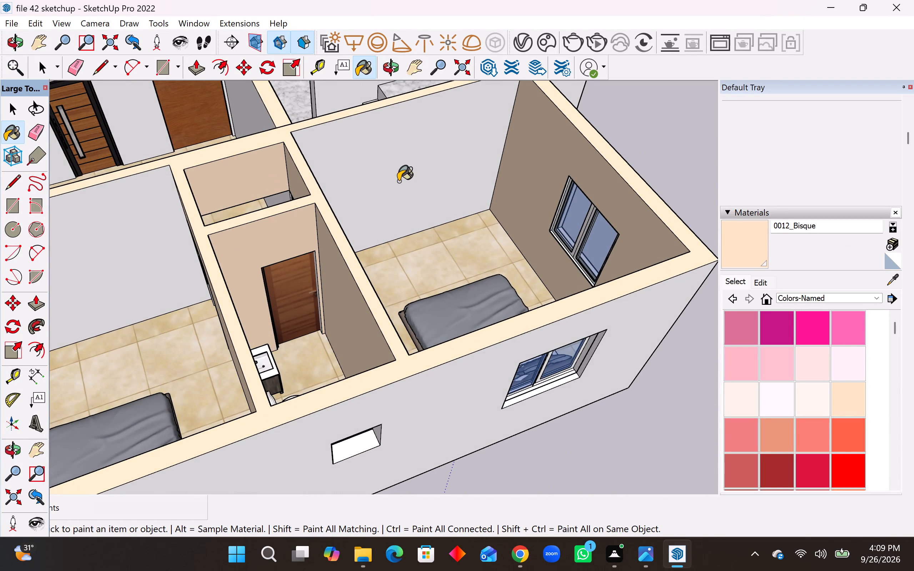
pyautogui.click(398, 181)
pyautogui.click(153, 255)
pyautogui.moveTo(230, 261); pyautogui.dragTo(582, 229, button='middle')
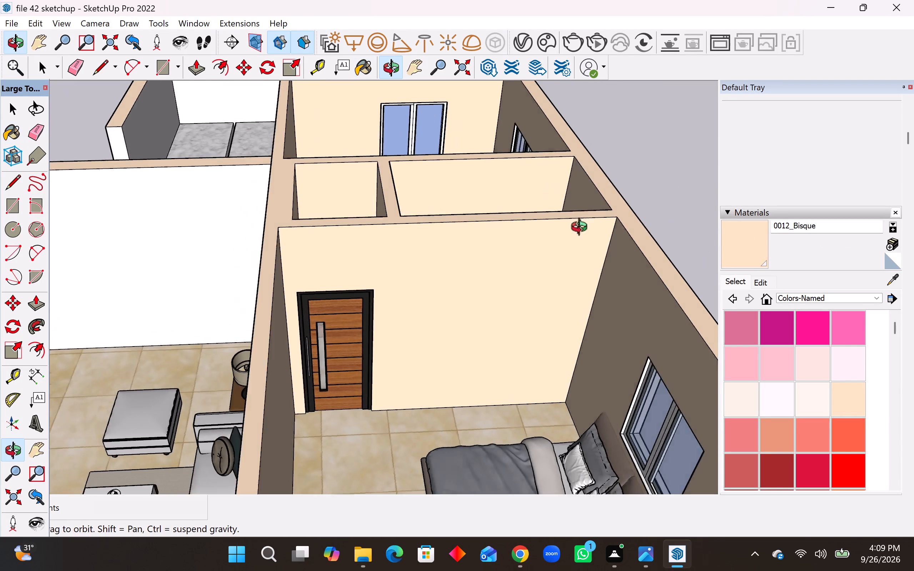
pyautogui.moveTo(582, 229); pyautogui.dragTo(688, 254, button='middle')
pyautogui.scroll(2, 398, 268)
pyautogui.click(400, 267)
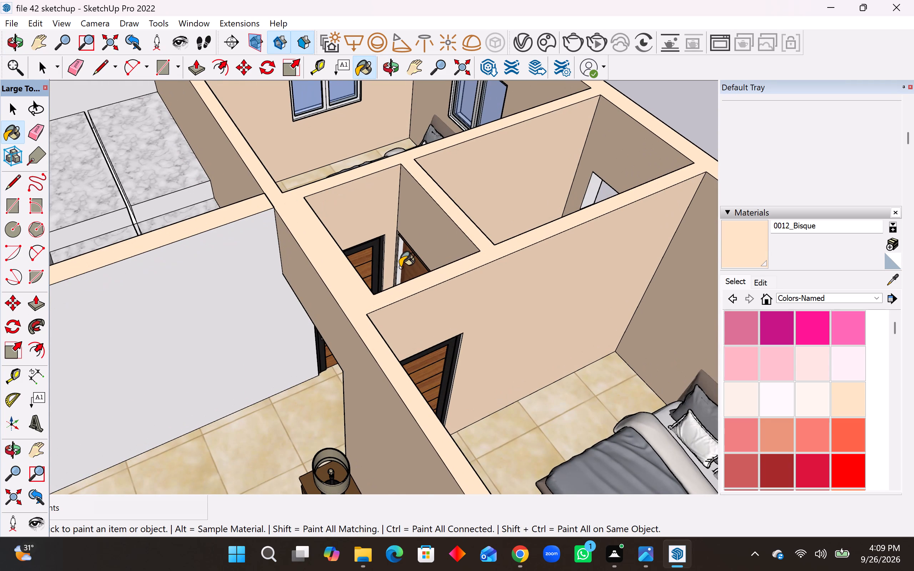
# Paint the outer window walls of the second bedroom and the living room with 0012_Bisque.
pyautogui.scroll(-8, 410, 266)
pyautogui.moveTo(530, 292); pyautogui.dragTo(743, 324, button='middle')
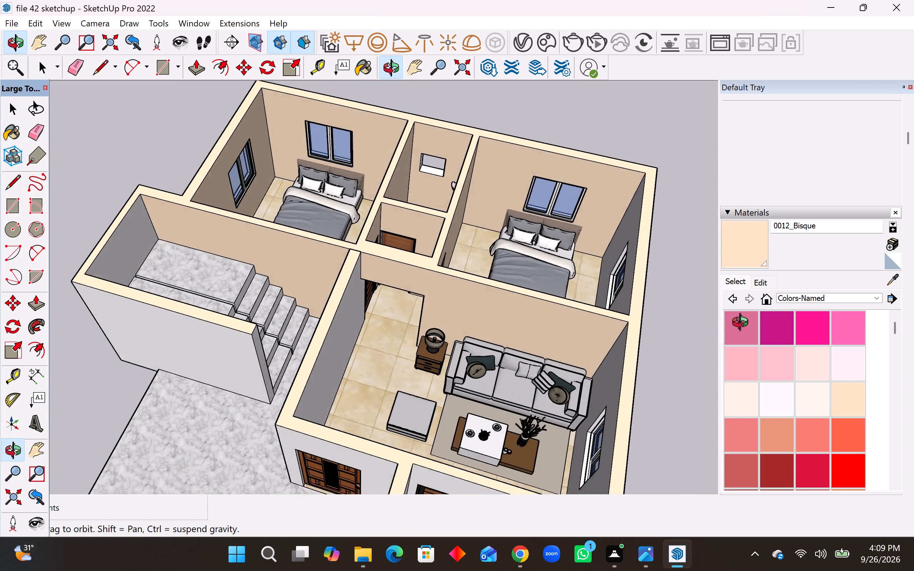
pyautogui.moveTo(743, 324); pyautogui.dragTo(744, 323, button='middle')
pyautogui.moveTo(620, 270); pyautogui.dragTo(711, 267, button='middle')
pyautogui.click(601, 190)
pyautogui.click(624, 280)
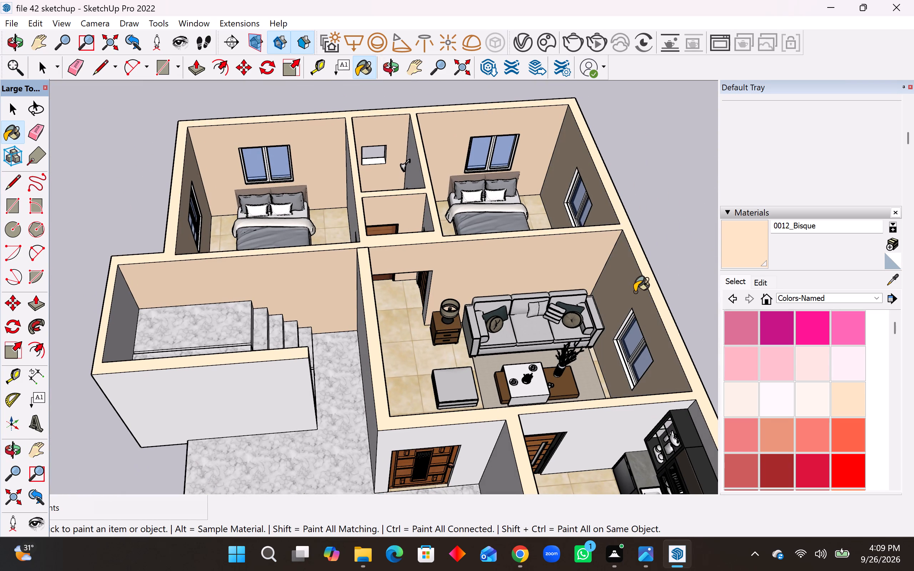
# Paint the kitchen's door wall, the exterior entrance wall and the kitchen's outside wall beside the entrance with 0012_Bisque.
pyautogui.scroll(4, 631, 388)
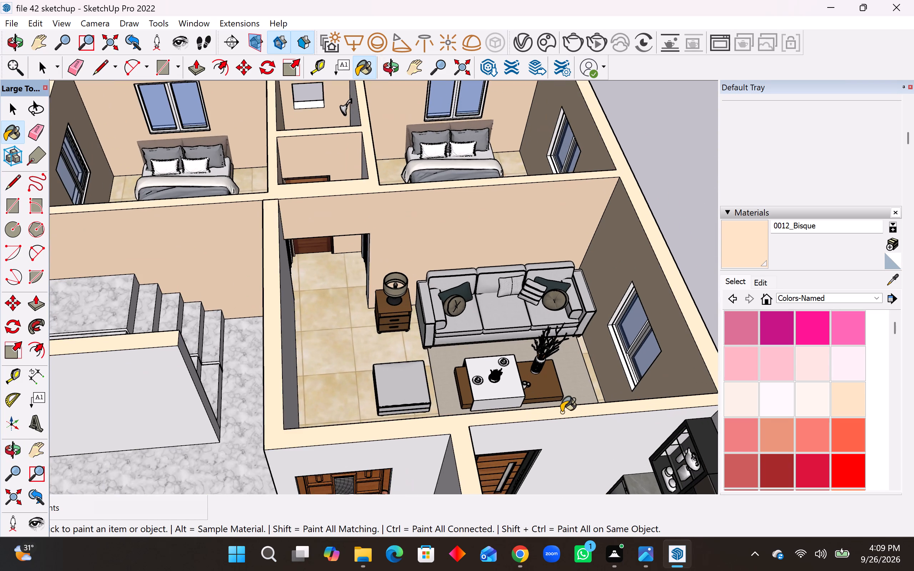
pyautogui.moveTo(565, 418); pyautogui.dragTo(691, 424, button='middle')
pyautogui.click(638, 347)
pyautogui.click(546, 410)
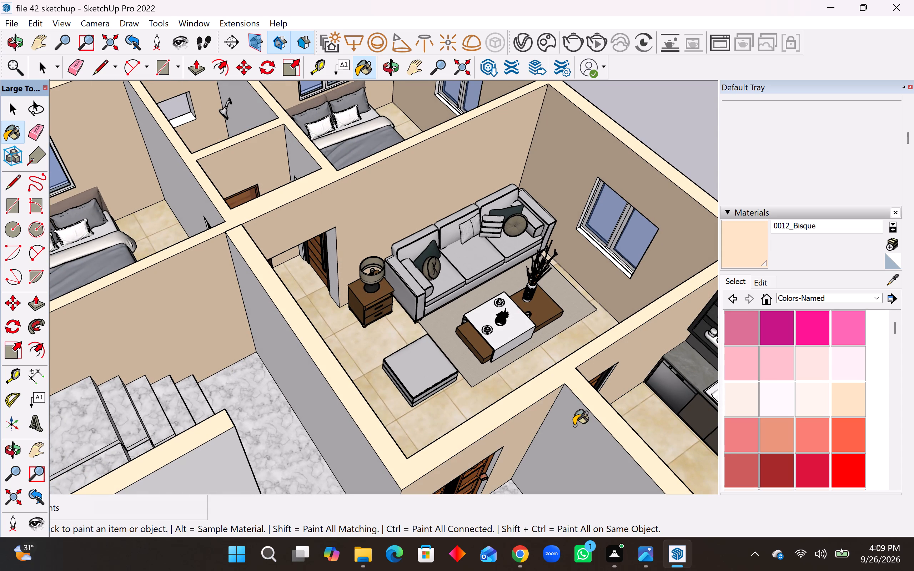
pyautogui.click(574, 425)
pyautogui.moveTo(589, 415); pyautogui.dragTo(578, 393, button='middle')
# Paint the kitchen's side walls and the living room's staircase-side and entrance walls with 0012_Bisque.
pyautogui.scroll(-10, 532, 396)
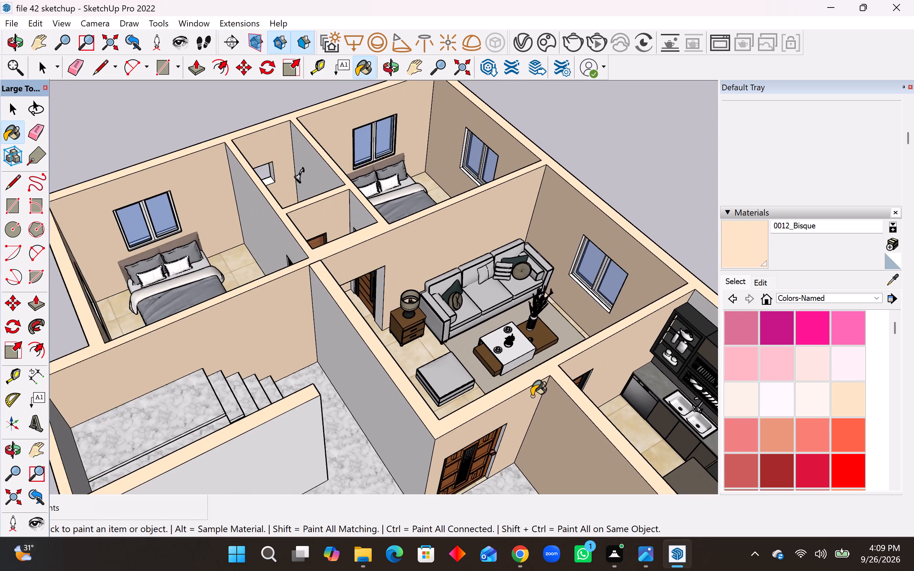
pyautogui.click(698, 339)
pyautogui.moveTo(702, 362); pyautogui.dragTo(328, 421, button='middle')
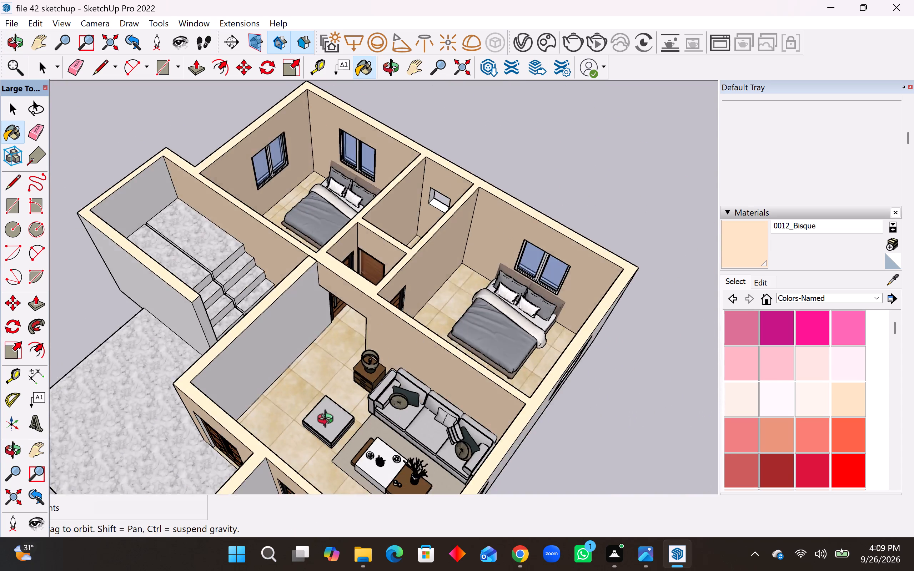
pyautogui.moveTo(328, 421); pyautogui.dragTo(150, 421, button='middle')
pyautogui.click(219, 282)
pyautogui.click(154, 334)
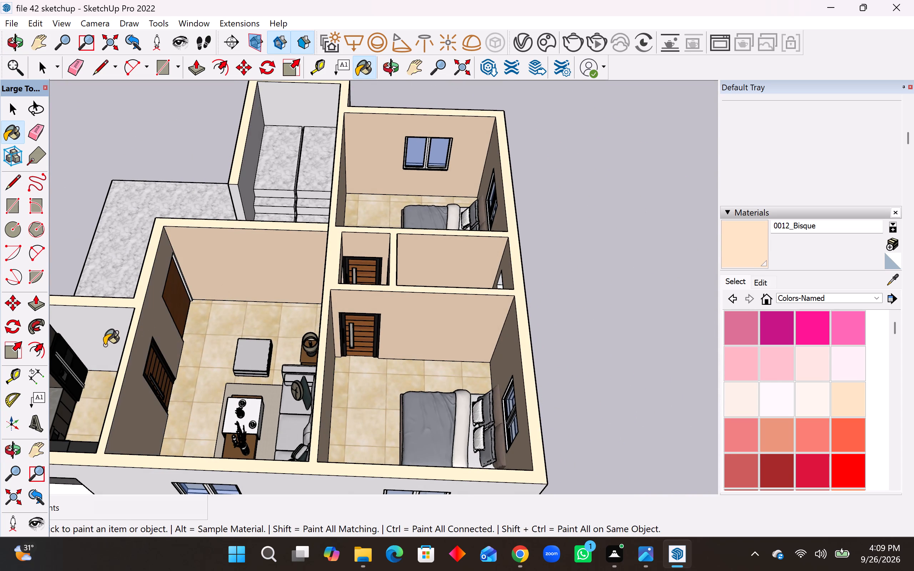
pyautogui.click(93, 347)
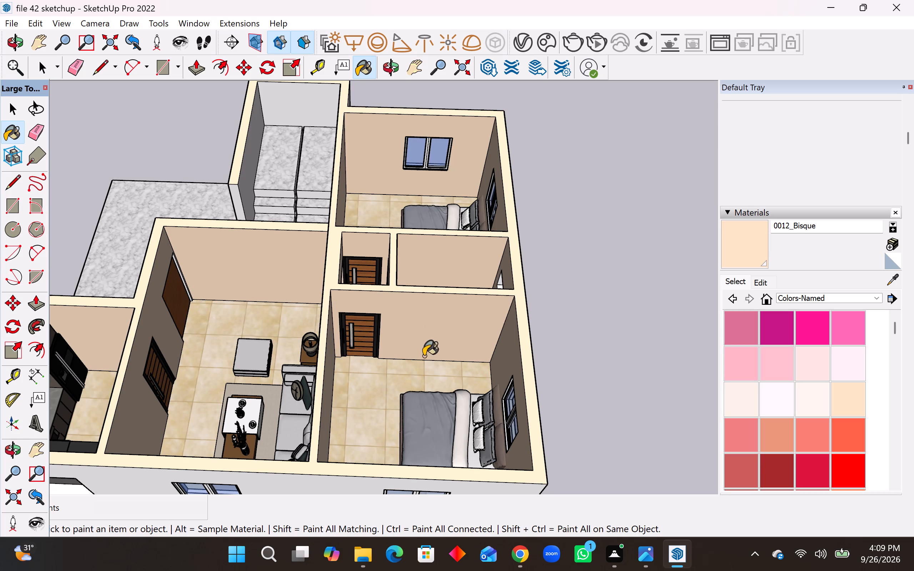
# Inspect the bathroom, bedrooms, living room, kitchen and staircase room from all around for wall faces still unpainted.
pyautogui.moveTo(423, 356); pyautogui.dragTo(46, 383, button='middle')
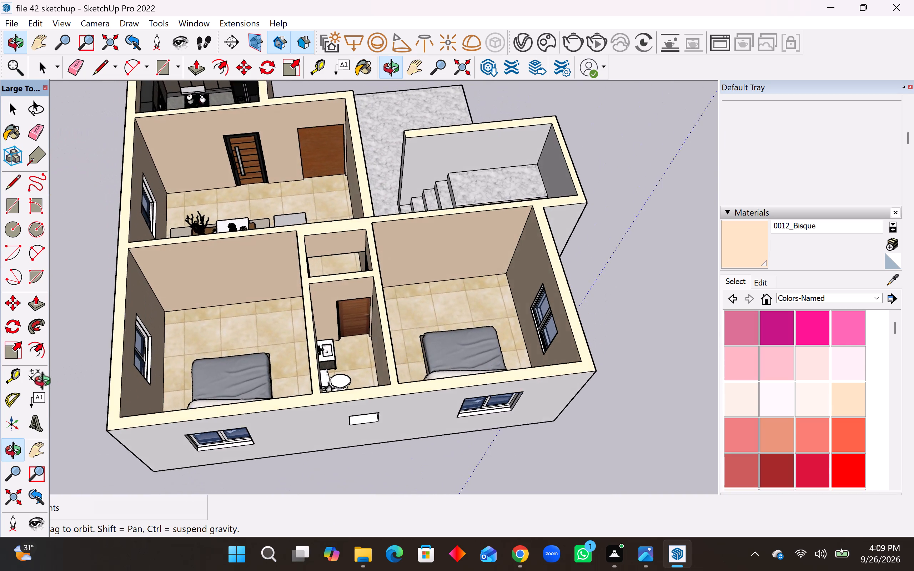
pyautogui.moveTo(46, 383); pyautogui.dragTo(19, 389, button='middle')
pyautogui.scroll(10, 358, 289)
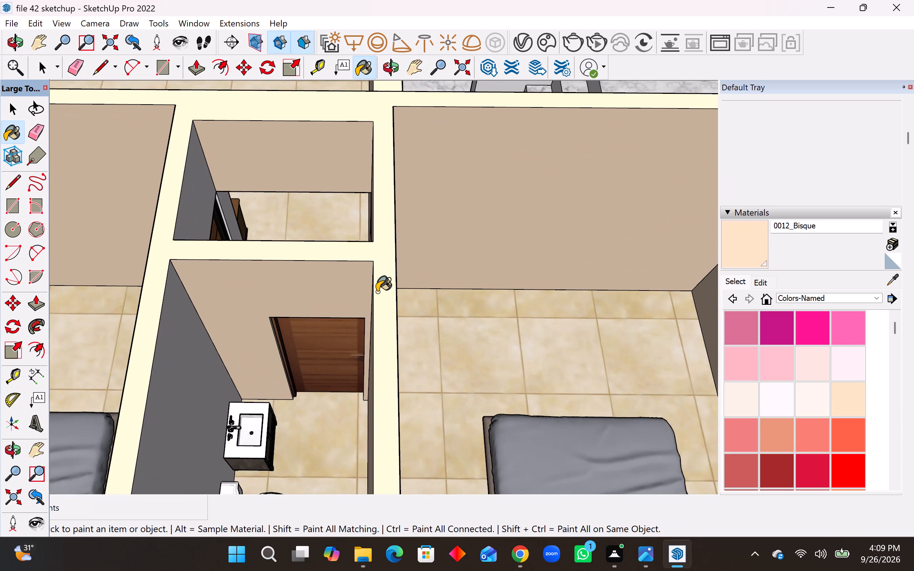
pyautogui.scroll(2, 377, 292)
pyautogui.moveTo(381, 294); pyautogui.dragTo(435, 242, button='middle')
pyautogui.scroll(-3, 332, 347)
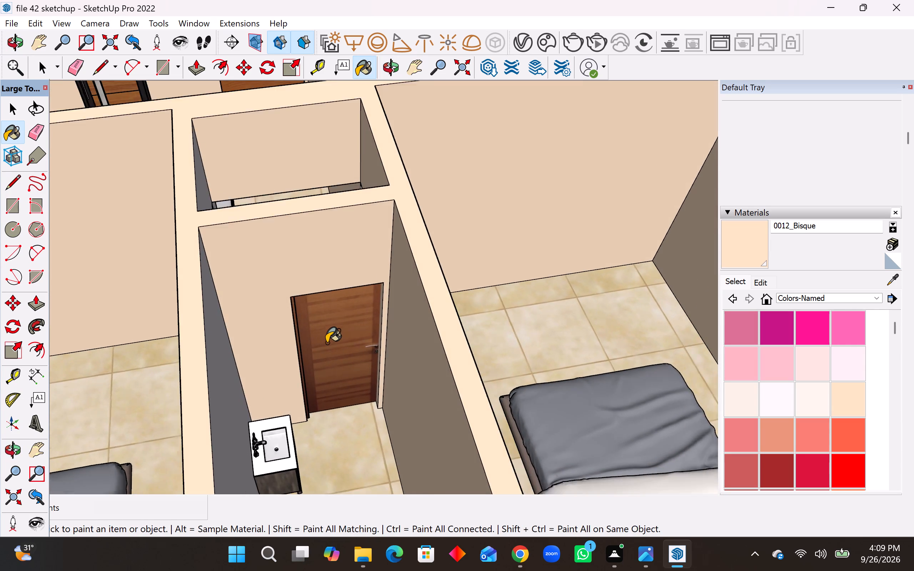
pyautogui.scroll(-12, 326, 343)
pyautogui.moveTo(328, 343); pyautogui.dragTo(825, 370, button='middle')
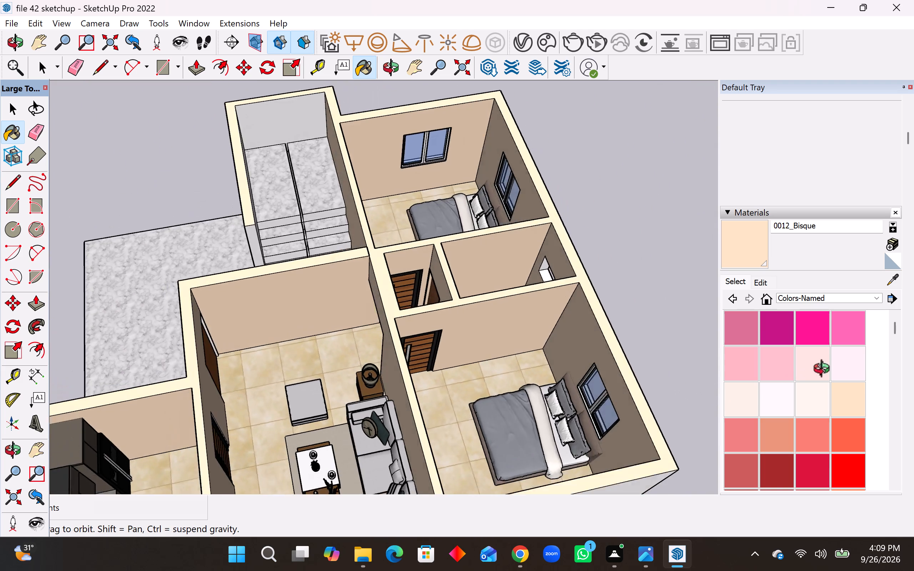
pyautogui.moveTo(825, 370); pyautogui.dragTo(859, 365, button='middle')
pyautogui.moveTo(610, 342); pyautogui.dragTo(852, 372, button='middle')
pyautogui.moveTo(702, 333); pyautogui.dragTo(822, 398, button='middle')
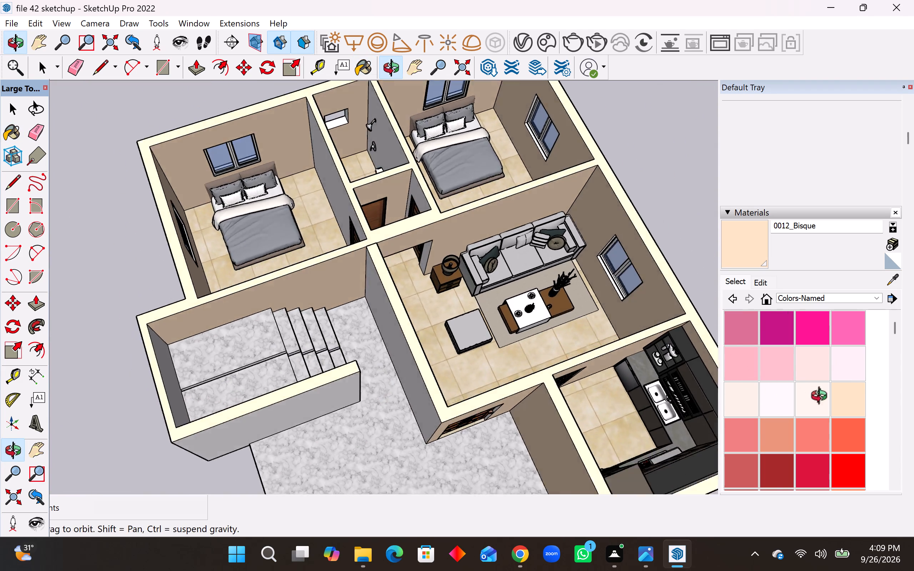
pyautogui.moveTo(822, 398); pyautogui.dragTo(859, 390, button='middle')
pyautogui.moveTo(588, 333); pyautogui.dragTo(858, 358, button='middle')
pyautogui.moveTo(610, 287); pyautogui.dragTo(772, 281, button='middle')
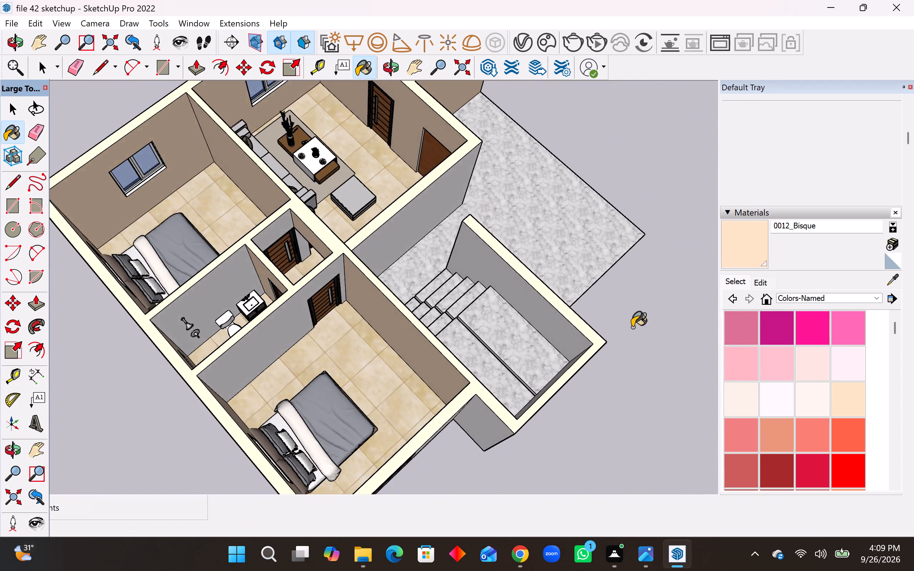
pyautogui.scroll(-6, 632, 327)
pyautogui.moveTo(387, 209); pyautogui.dragTo(559, 214, button='middle')
pyautogui.scroll(-10, 553, 369)
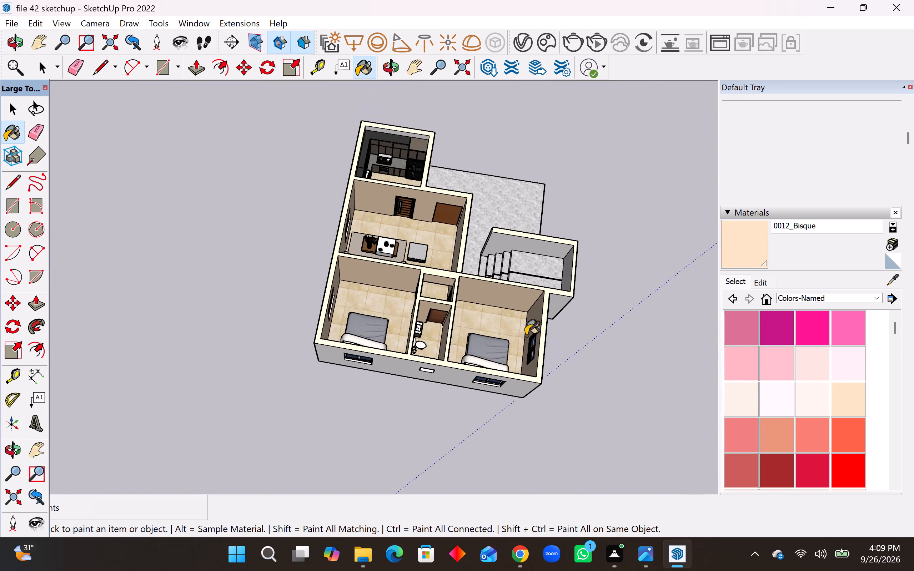
# Paint the kitchen's far end wall above the cabinets with 0012_Bisque.
pyautogui.scroll(8, 454, 196)
pyautogui.click(408, 132)
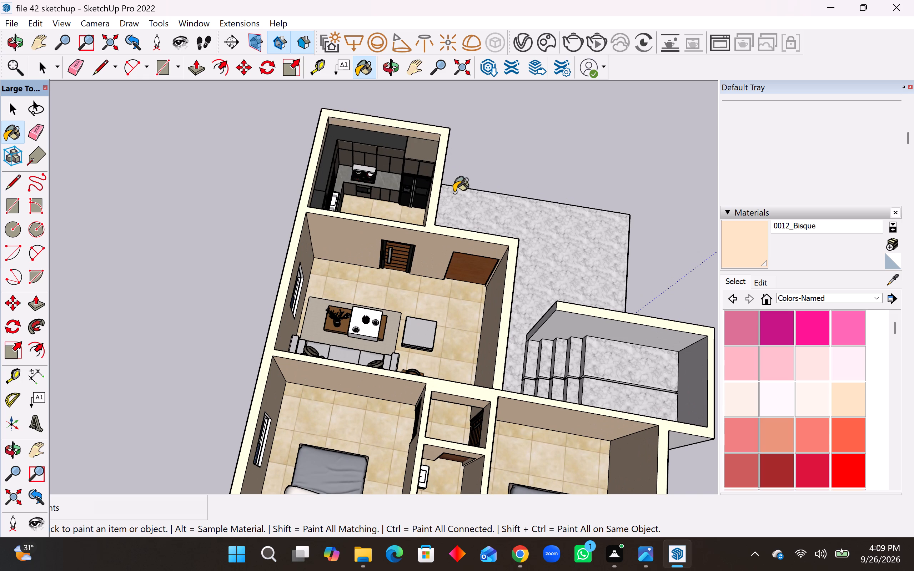
# Copy the Janela aluminio window of the second bedroom's headboard wall about 20' 9" away to the empty area beside the house.
pyautogui.moveTo(460, 205); pyautogui.dragTo(468, 68, button='middle')
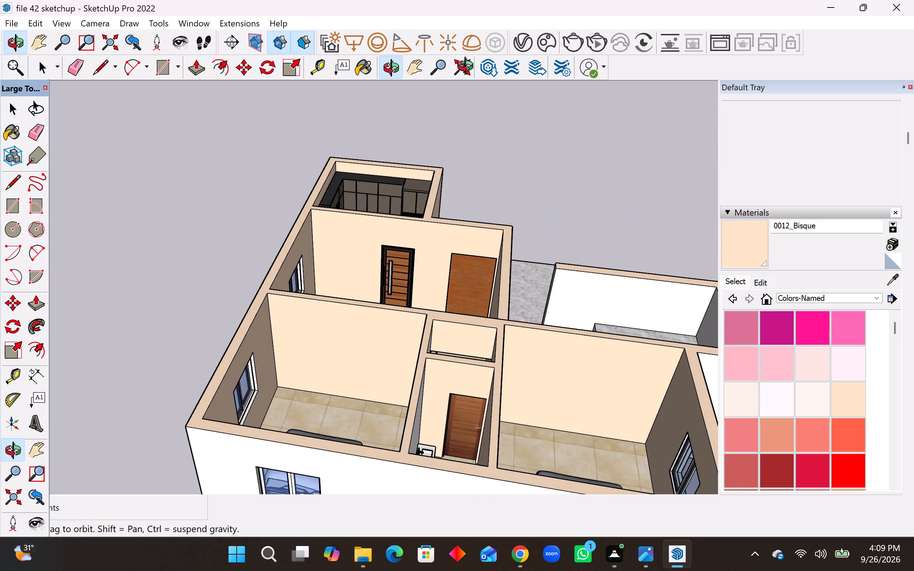
pyautogui.moveTo(468, 68); pyautogui.dragTo(469, 71, button='middle')
pyautogui.moveTo(454, 162); pyautogui.dragTo(468, 287, button='middle')
pyautogui.scroll(-16, 498, 287)
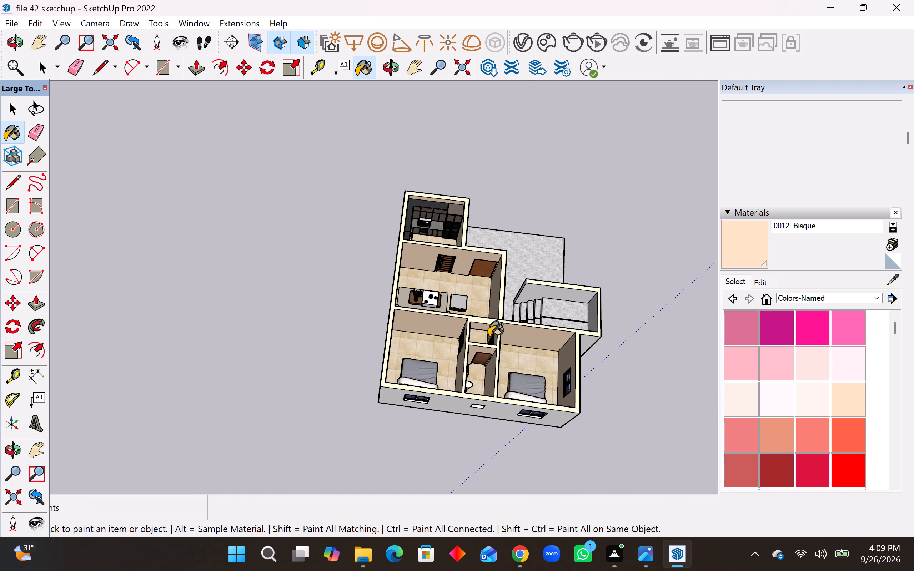
pyautogui.moveTo(486, 391); pyautogui.dragTo(585, 131, button='middle')
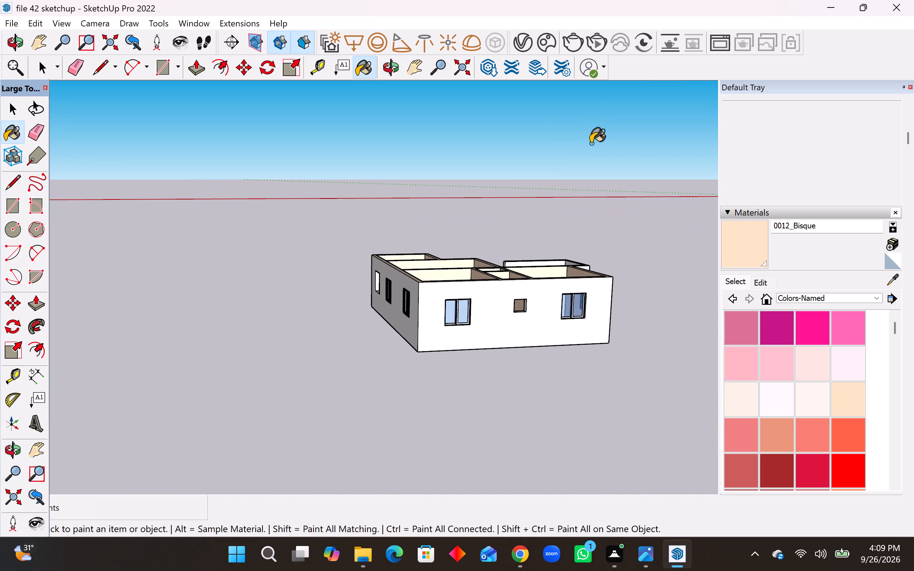
pyautogui.press('space')
pyautogui.click(455, 327)
pyautogui.click(456, 317)
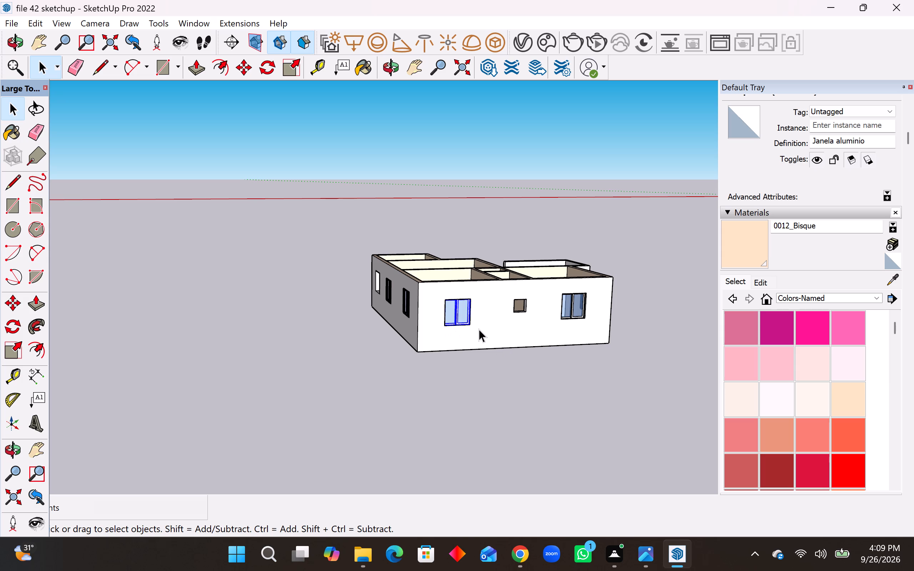
pyautogui.press('m')
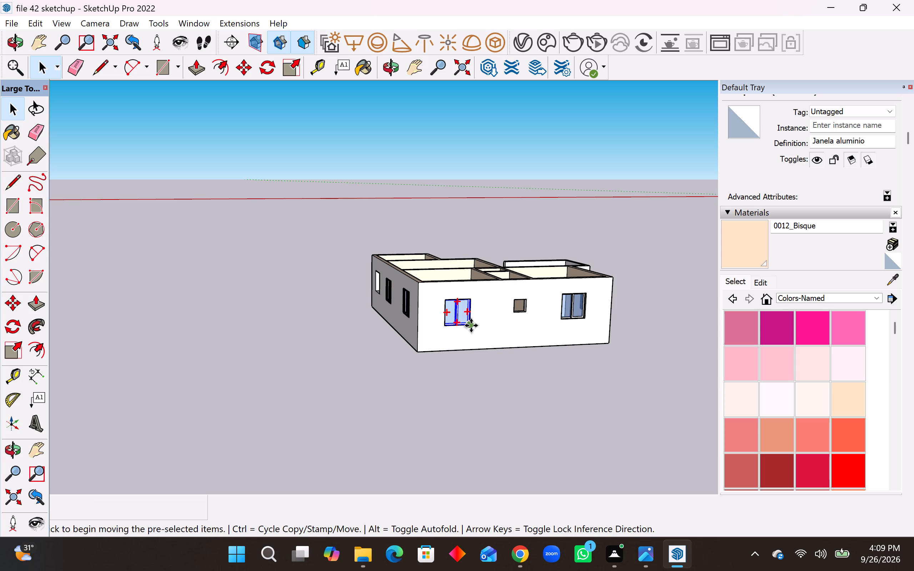
pyautogui.click(471, 325)
pyautogui.click(357, 345)
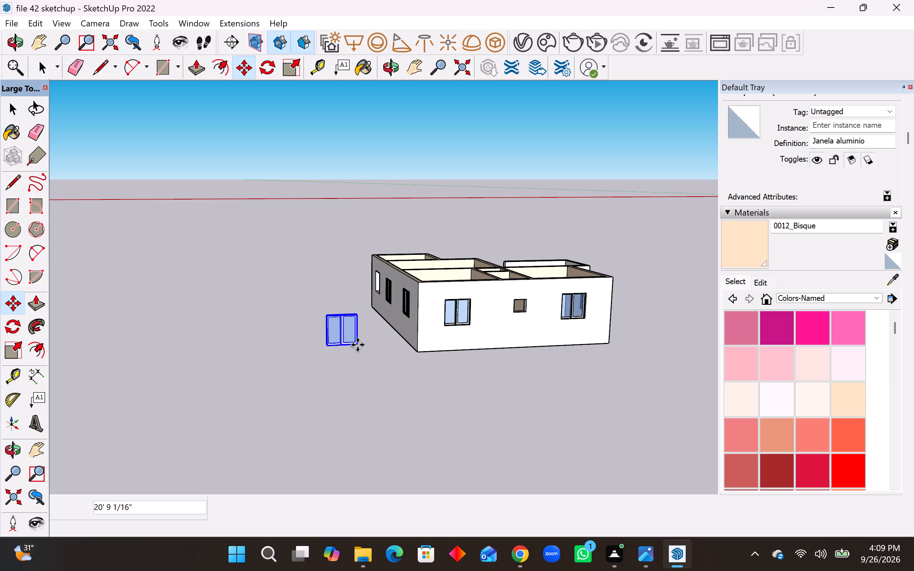
# Scale the copied window's height down to a factor of about 0.29.
pyautogui.click(10, 353)
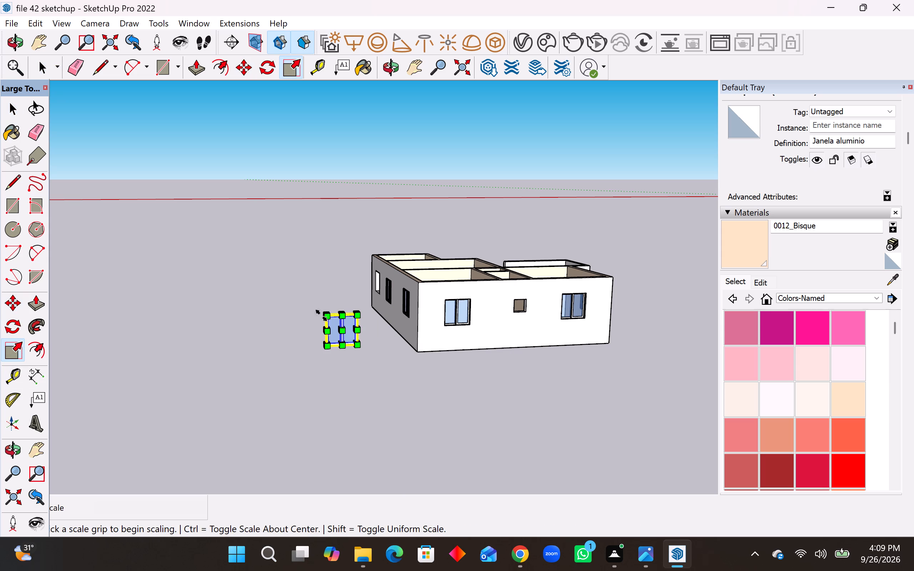
pyautogui.moveTo(353, 314); pyautogui.dragTo(350, 386, button='middle')
pyautogui.scroll(2, 351, 378)
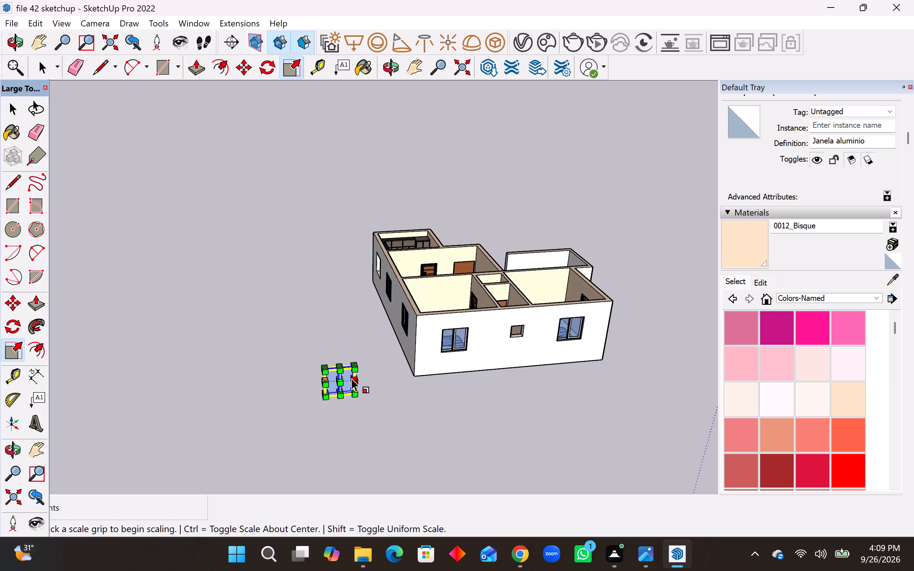
pyautogui.scroll(13, 351, 378)
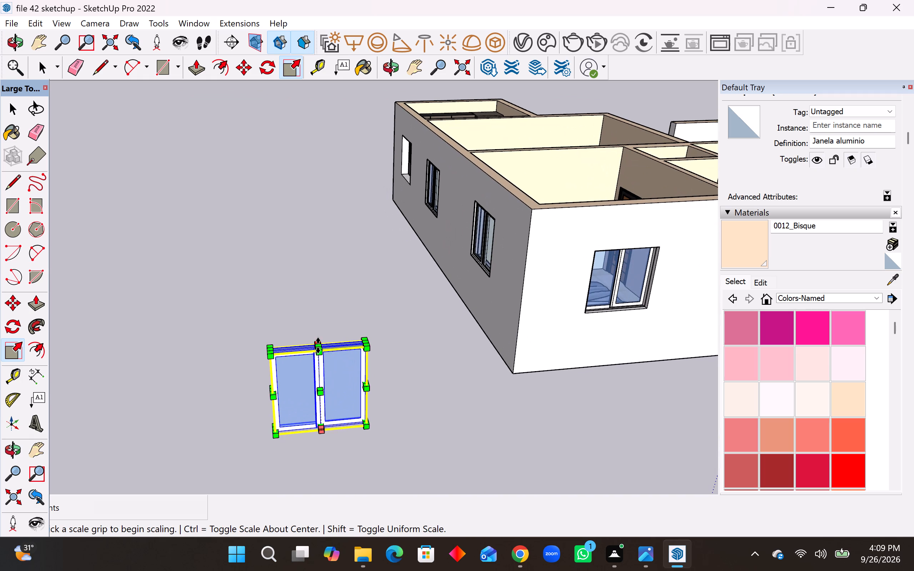
pyautogui.click(318, 345)
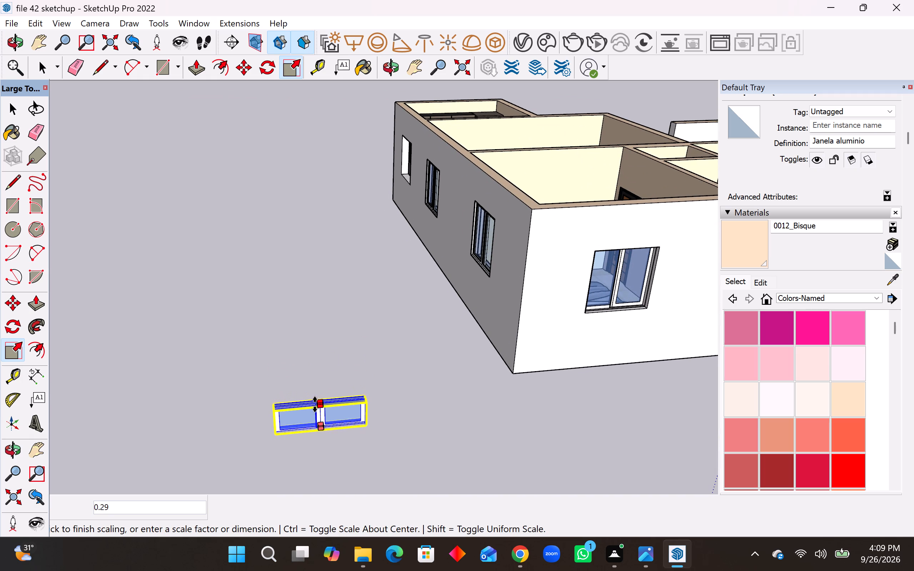
pyautogui.click(315, 404)
# Scale the copied window's width down to a factor of about 0.28.
pyautogui.moveTo(368, 409); pyautogui.dragTo(294, 395, button='middle')
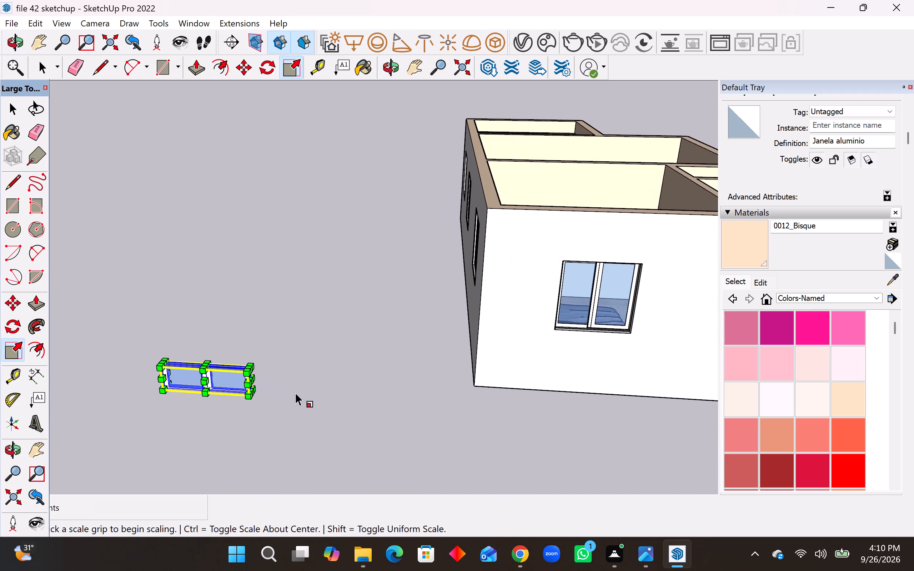
pyautogui.scroll(3, 291, 392)
pyautogui.click(232, 375)
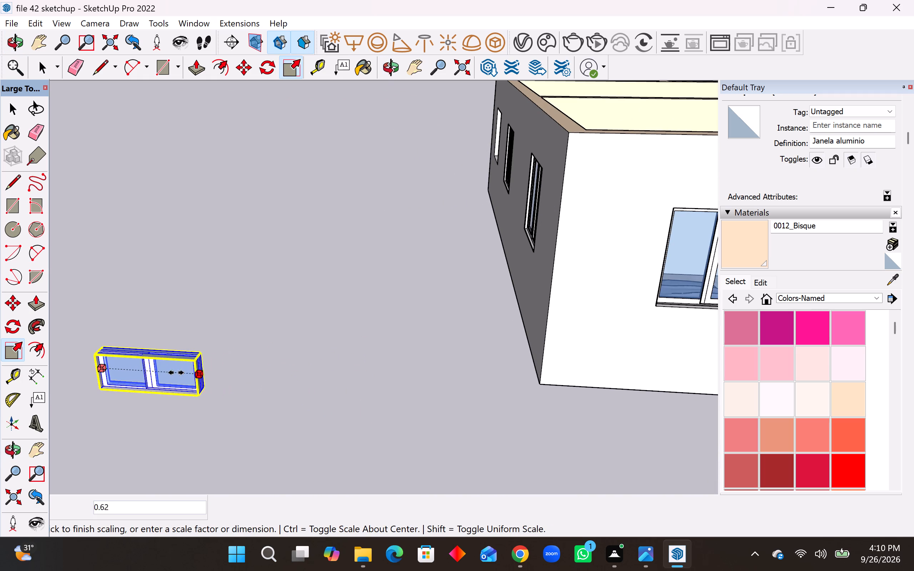
pyautogui.click(135, 373)
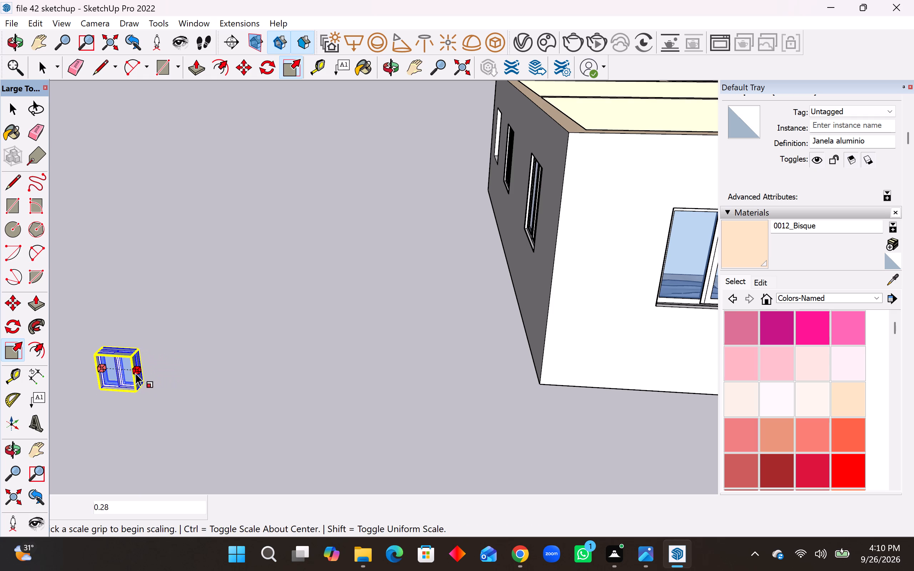
# Move the small window by its lower corner into the matching lower corner of the small opening in the bathroom's outer wall.
pyautogui.press('m')
pyautogui.click(136, 393)
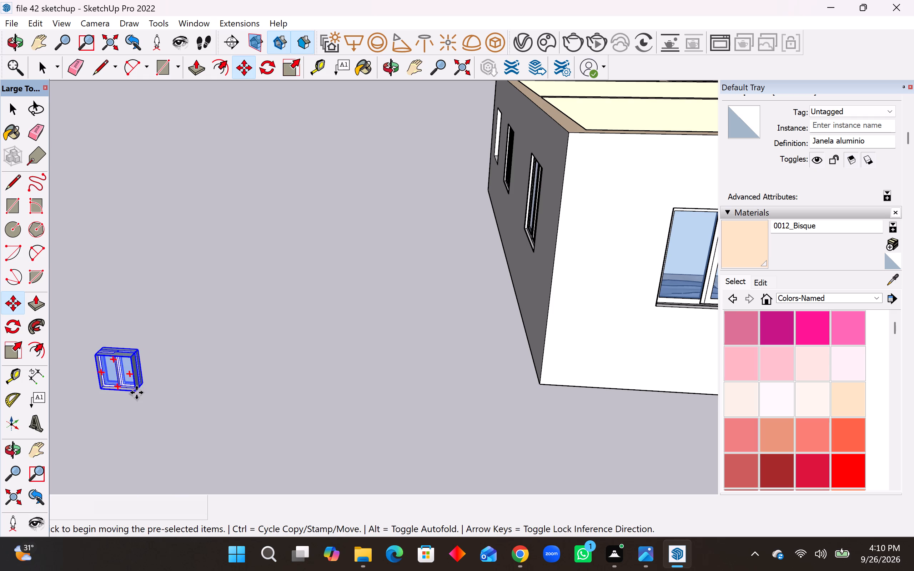
pyautogui.scroll(-15, 164, 418)
pyautogui.scroll(8, 539, 359)
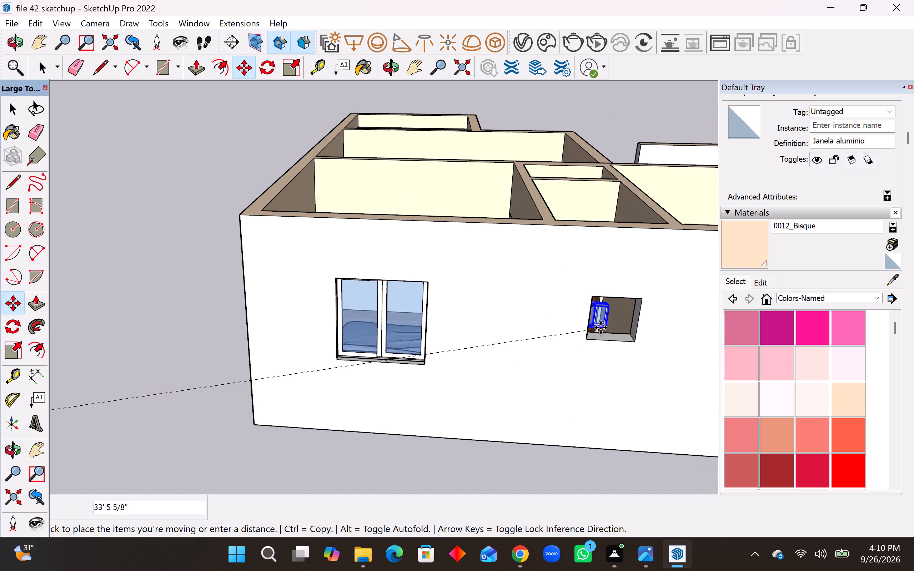
pyautogui.scroll(5, 601, 328)
pyautogui.click(648, 346)
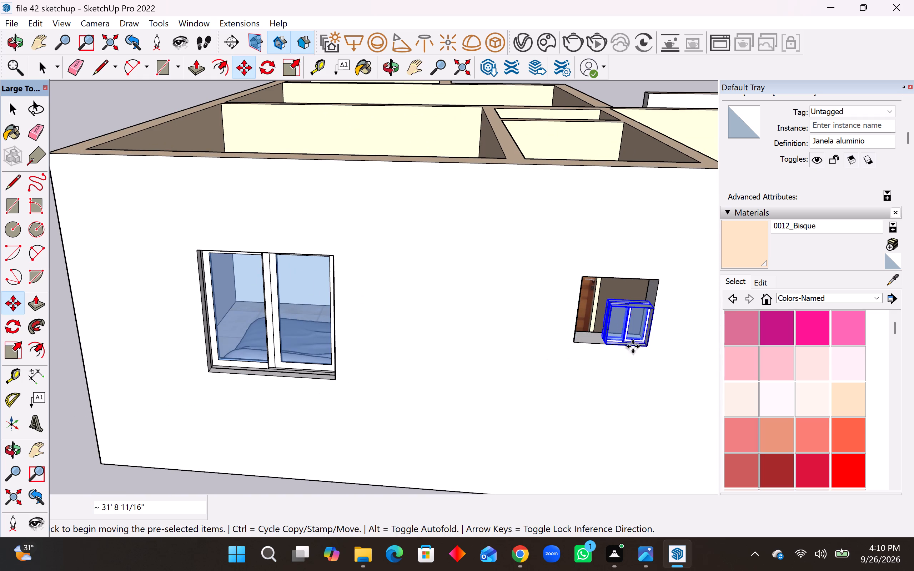
# Scale the small window to fill the bathroom wall opening, by about 1.72 in height and about 1.79 in width.
pyautogui.click(16, 353)
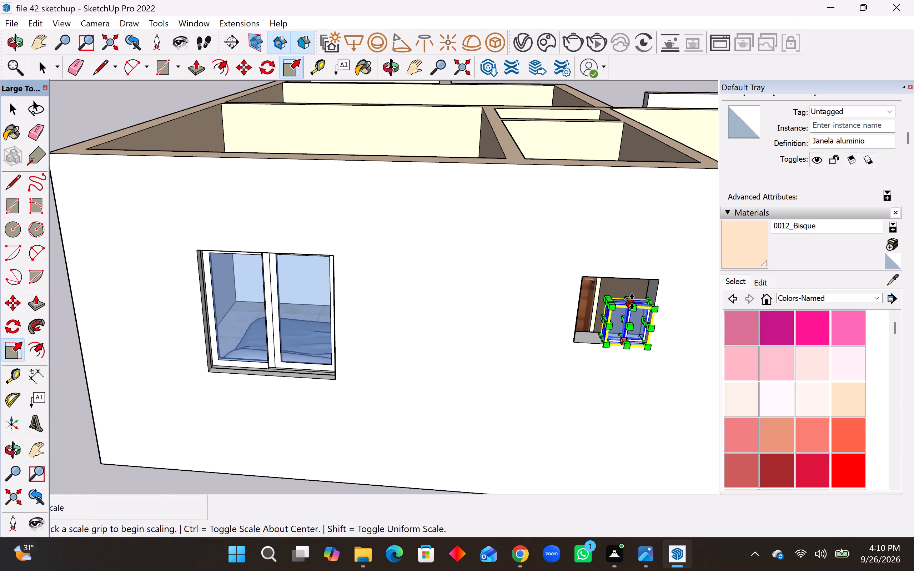
pyautogui.click(632, 302)
pyautogui.click(641, 282)
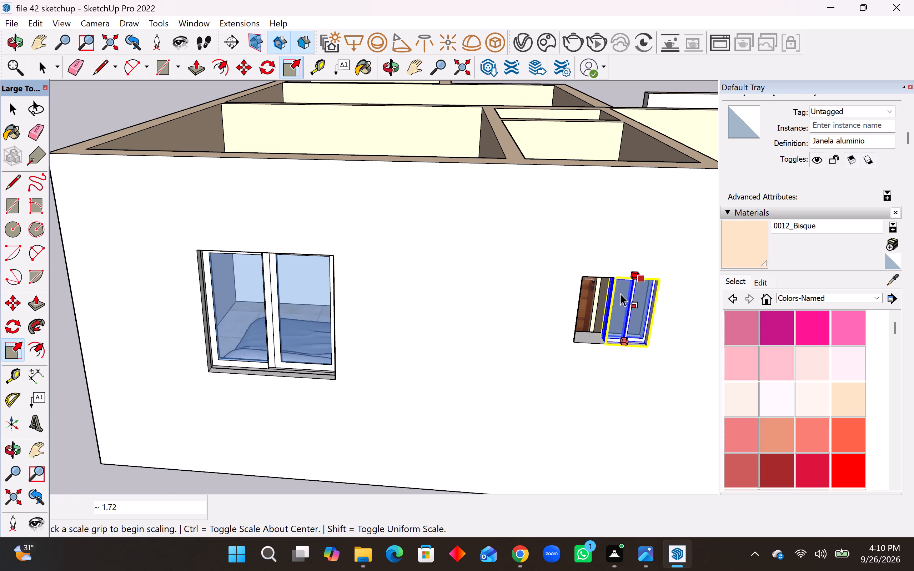
pyautogui.click(608, 308)
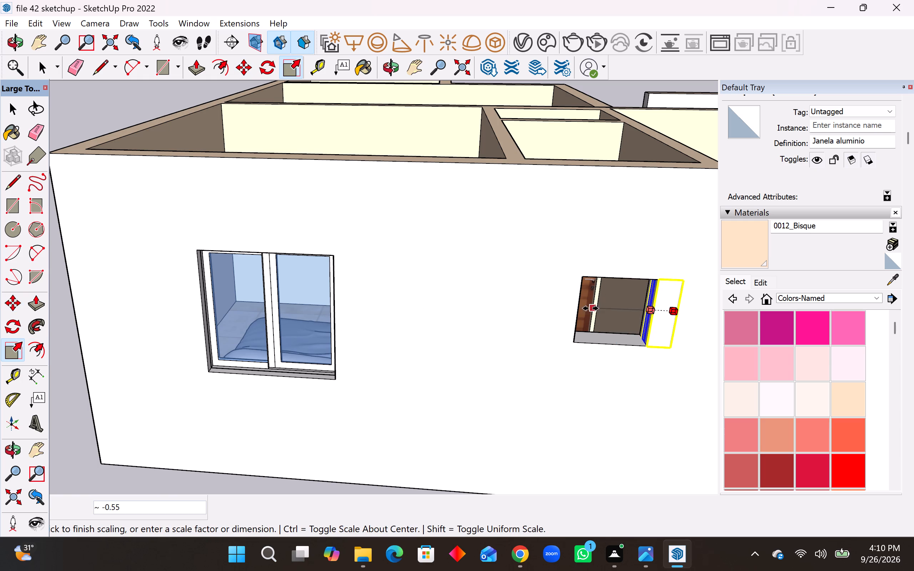
pyautogui.press('Escape')
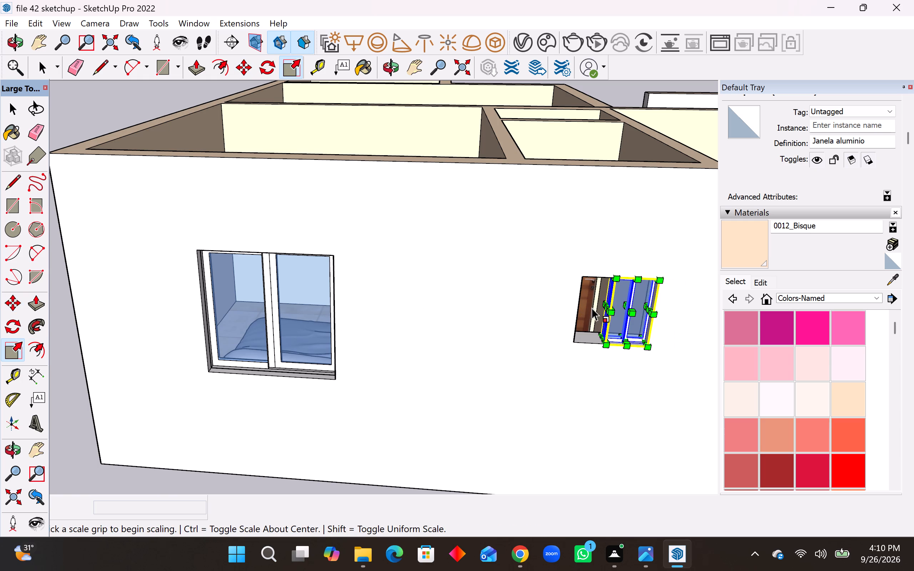
pyautogui.click(606, 307)
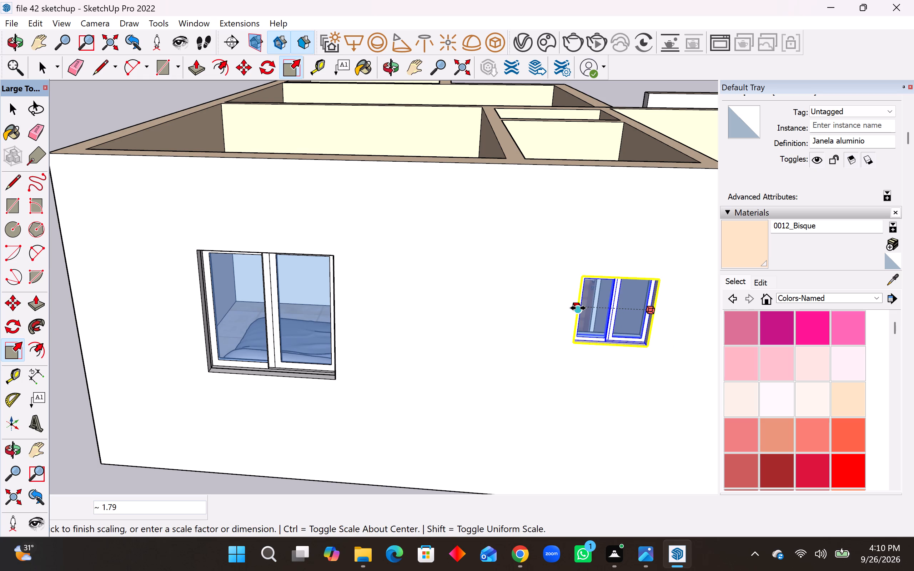
pyautogui.click(578, 309)
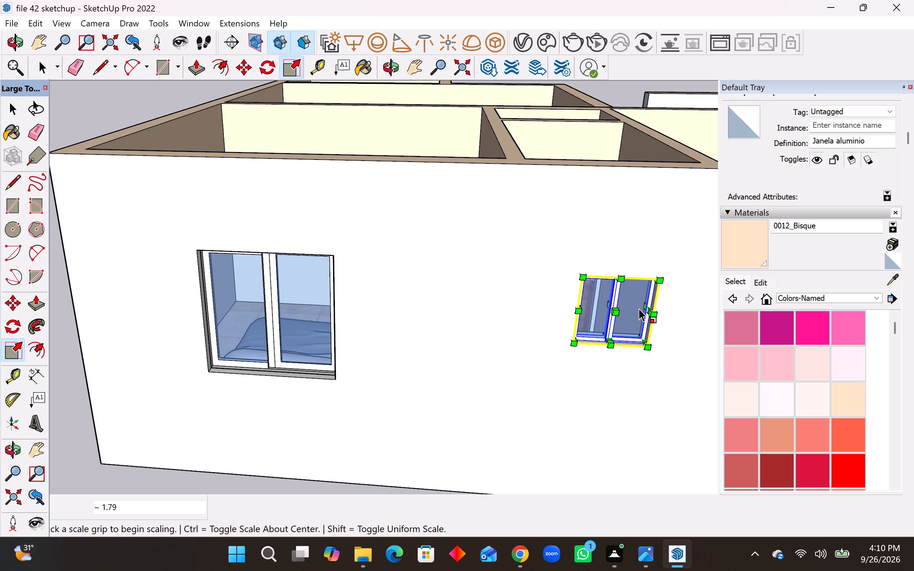
pyautogui.press('space')
# Paint the outer faces of the bathroom's window wall, the long three-opening wall and the kitchen's end wall with Blacktop Old 02 from Asphalt and Concrete.
pyautogui.click(745, 282)
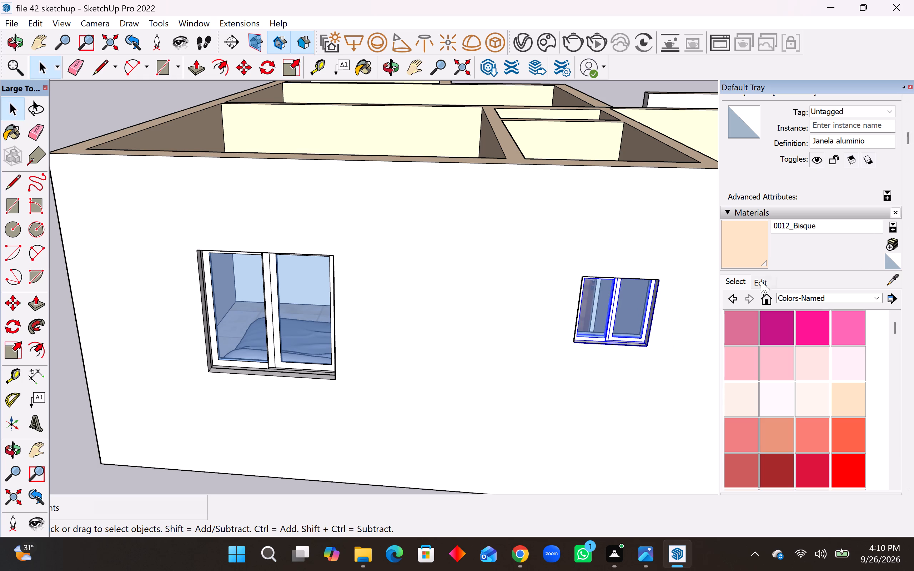
pyautogui.click(829, 295)
pyautogui.click(830, 328)
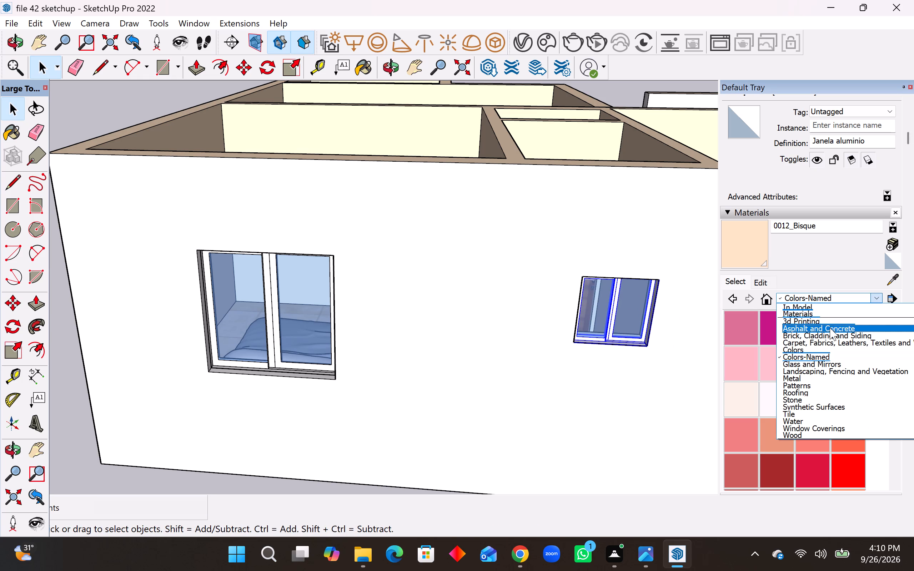
pyautogui.click(860, 328)
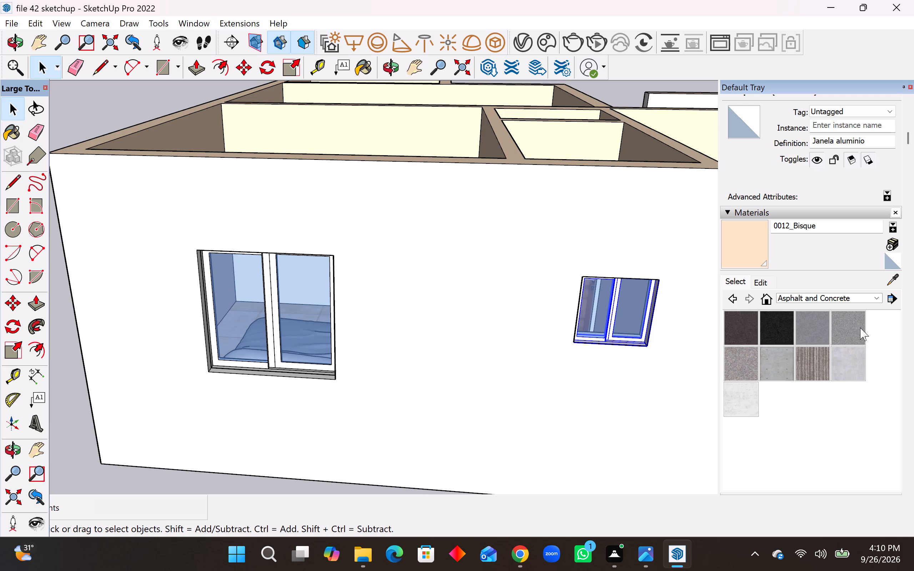
pyautogui.click(518, 346)
pyautogui.moveTo(492, 359); pyautogui.dragTo(624, 384, button='middle')
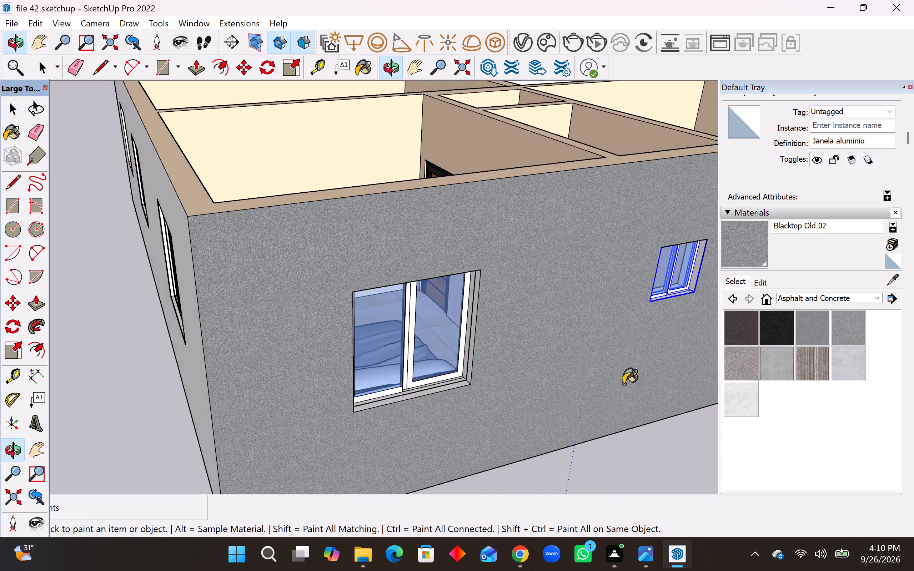
pyautogui.scroll(-6, 612, 379)
pyautogui.click(291, 363)
pyautogui.moveTo(294, 363); pyautogui.dragTo(562, 360, button='middle')
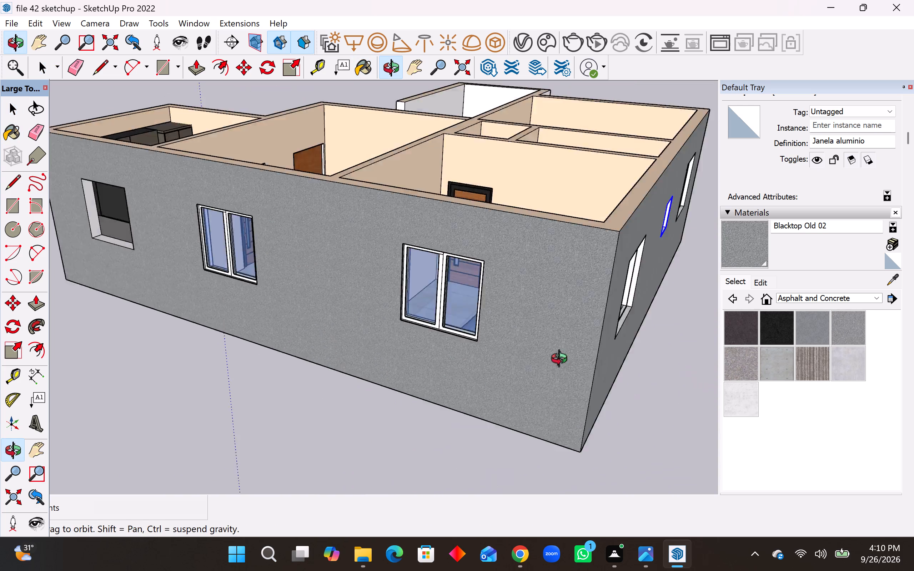
pyautogui.moveTo(562, 360); pyautogui.dragTo(903, 337, button='middle')
pyautogui.click(288, 373)
# Paint the staircase room's outer walls and the adjoining bedroom's outer window wall with Blacktop Old 02.
pyautogui.moveTo(287, 374); pyautogui.dragTo(414, 364, button='middle')
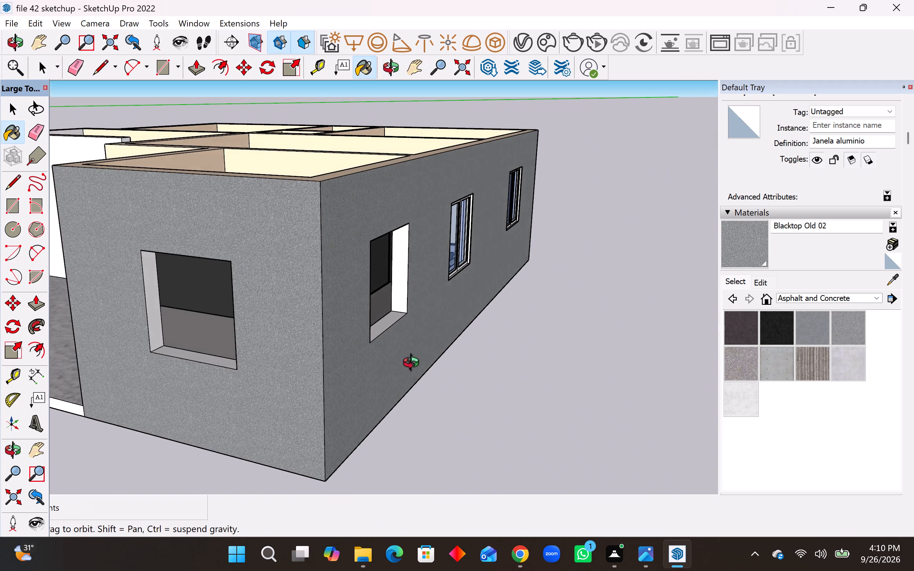
pyautogui.moveTo(414, 364); pyautogui.dragTo(622, 367, button='middle')
pyautogui.scroll(-14, 604, 341)
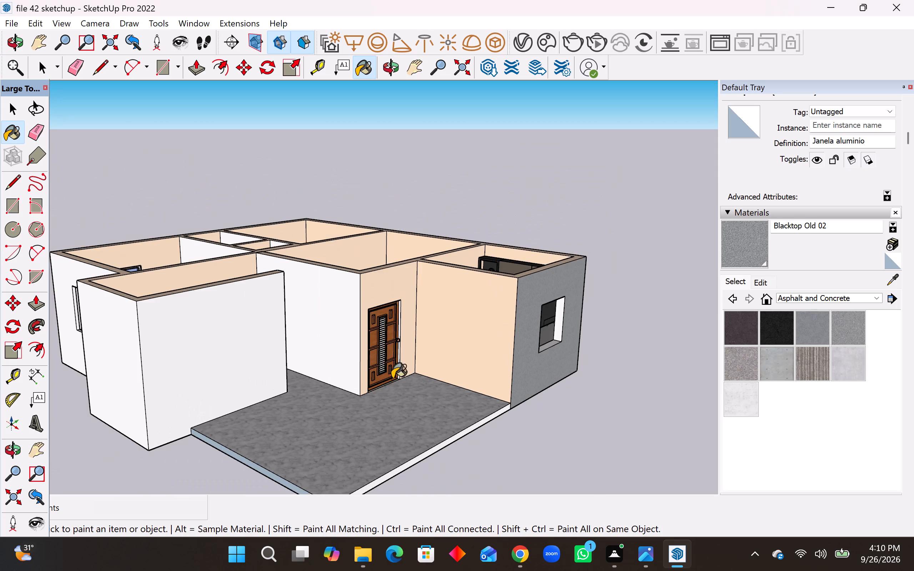
pyautogui.moveTo(291, 388); pyautogui.dragTo(482, 345, button='middle')
pyautogui.scroll(-1, 291, 388)
pyautogui.scroll(1, 440, 359)
pyautogui.click(358, 365)
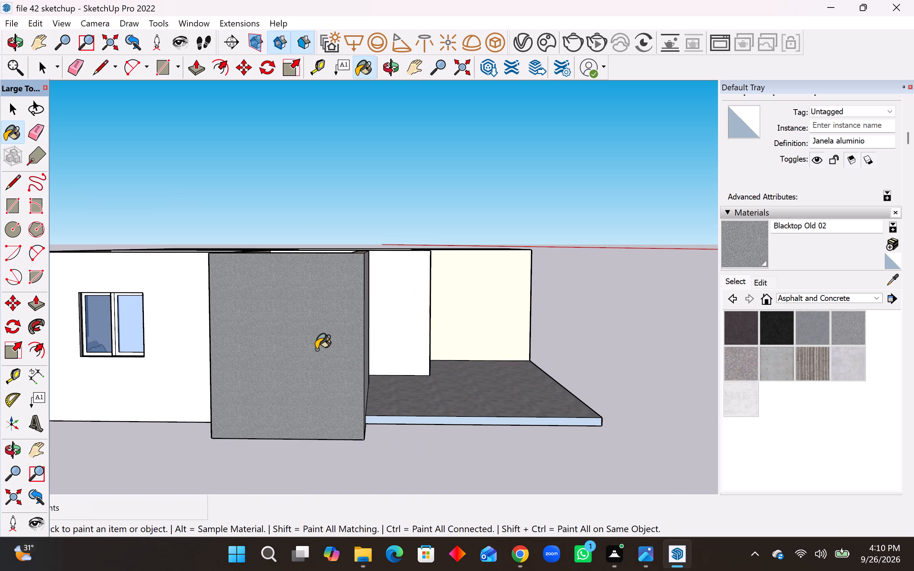
pyautogui.moveTo(293, 355); pyautogui.dragTo(520, 327, button='middle')
pyautogui.click(467, 332)
pyautogui.click(417, 336)
pyautogui.moveTo(518, 339); pyautogui.dragTo(397, 357, button='middle')
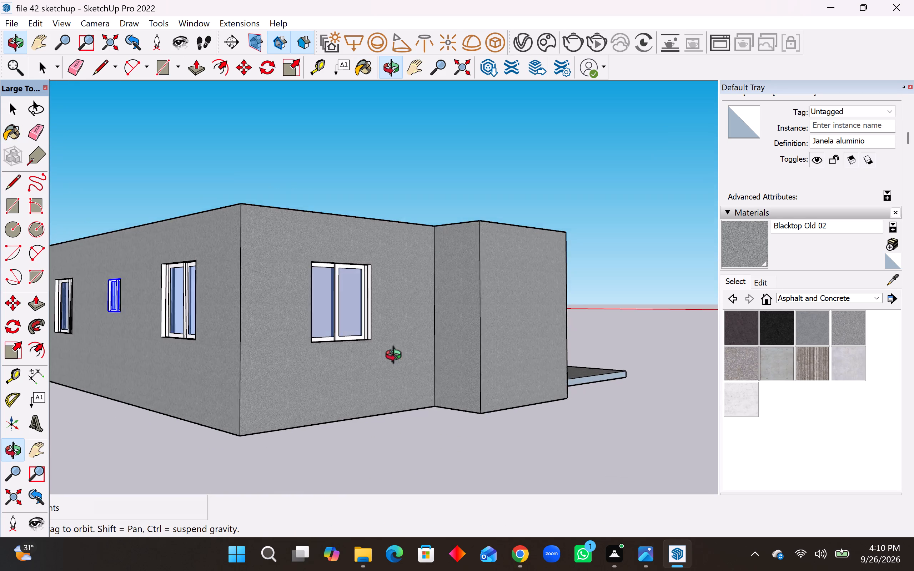
pyautogui.moveTo(397, 357); pyautogui.dragTo(16, 374, button='middle')
pyautogui.click(223, 315)
# Paint the staircase room's inner walls, its free wall end and the living room's outer wall facing the stairs with Blacktop Old 02.
pyautogui.moveTo(373, 314); pyautogui.dragTo(317, 456, button='middle')
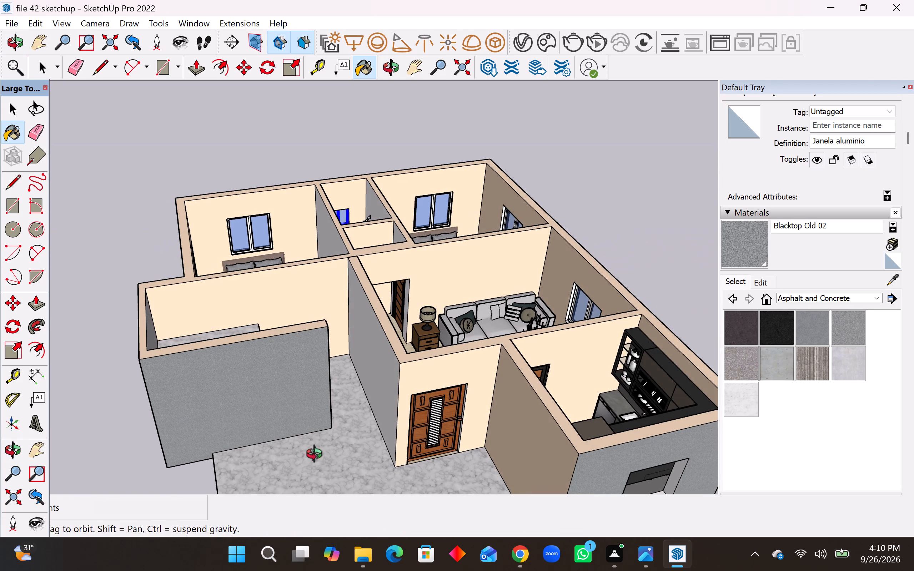
pyautogui.moveTo(317, 456); pyautogui.dragTo(317, 455, button='middle')
pyautogui.click(375, 356)
pyautogui.moveTo(377, 362); pyautogui.dragTo(387, 444, button='middle')
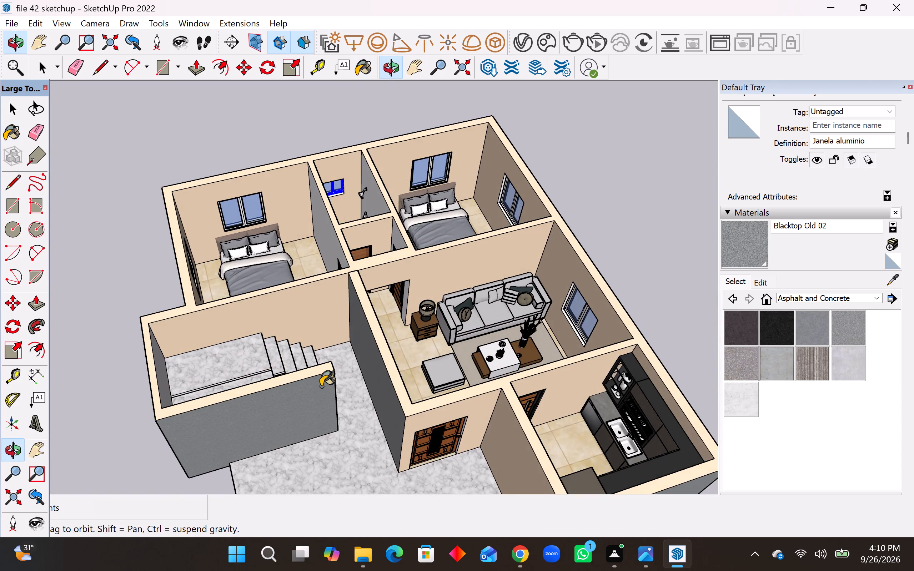
pyautogui.scroll(9, 319, 386)
pyautogui.click(324, 252)
pyautogui.moveTo(346, 289); pyautogui.dragTo(271, 440, button='middle')
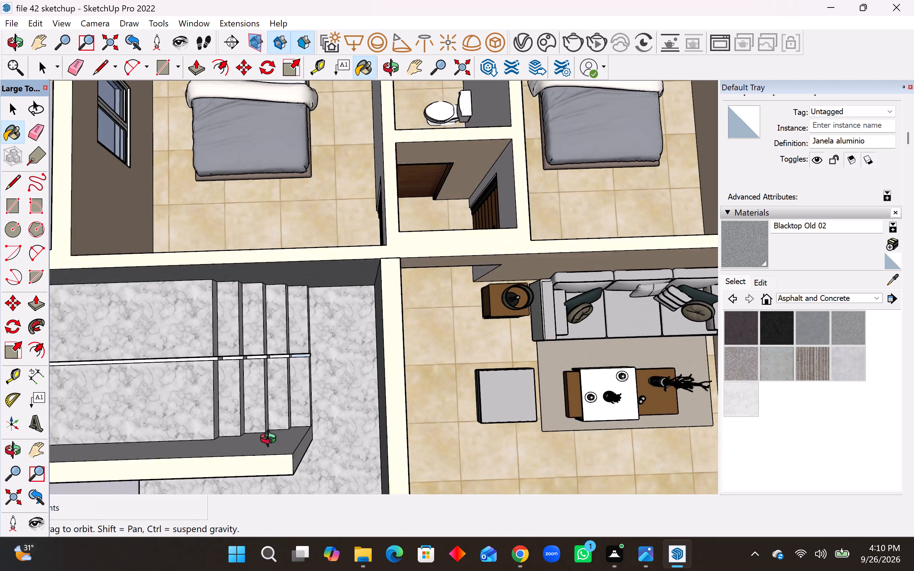
pyautogui.moveTo(271, 440); pyautogui.dragTo(245, 448, button='middle')
pyautogui.click(219, 427)
pyautogui.middleClick(257, 416)
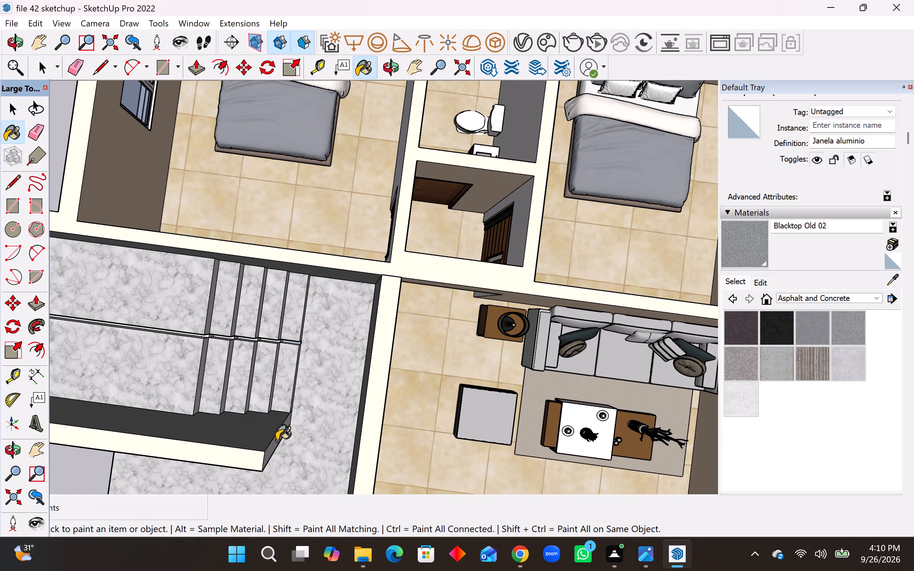
pyautogui.click(276, 441)
pyautogui.moveTo(286, 431); pyautogui.dragTo(246, 299, button='middle')
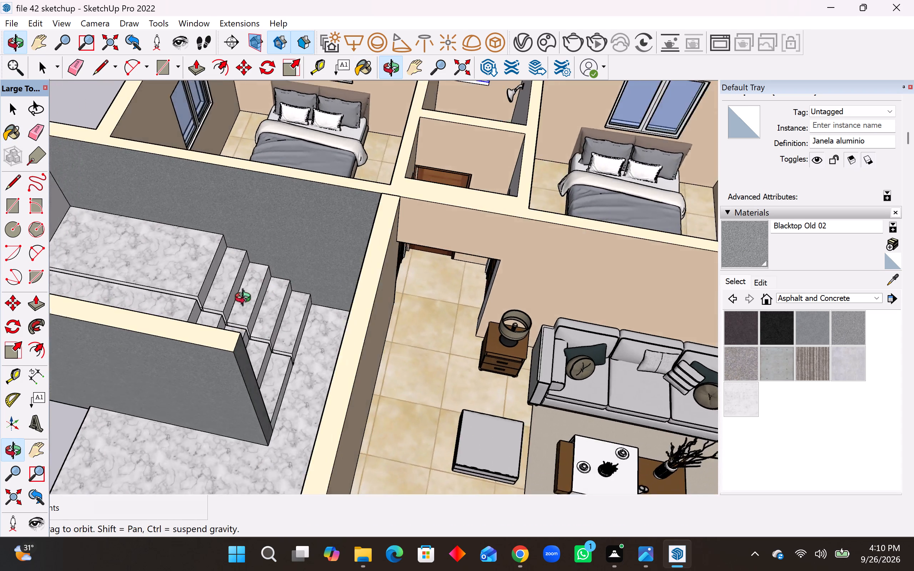
pyautogui.moveTo(246, 299); pyautogui.dragTo(358, 345, button='middle')
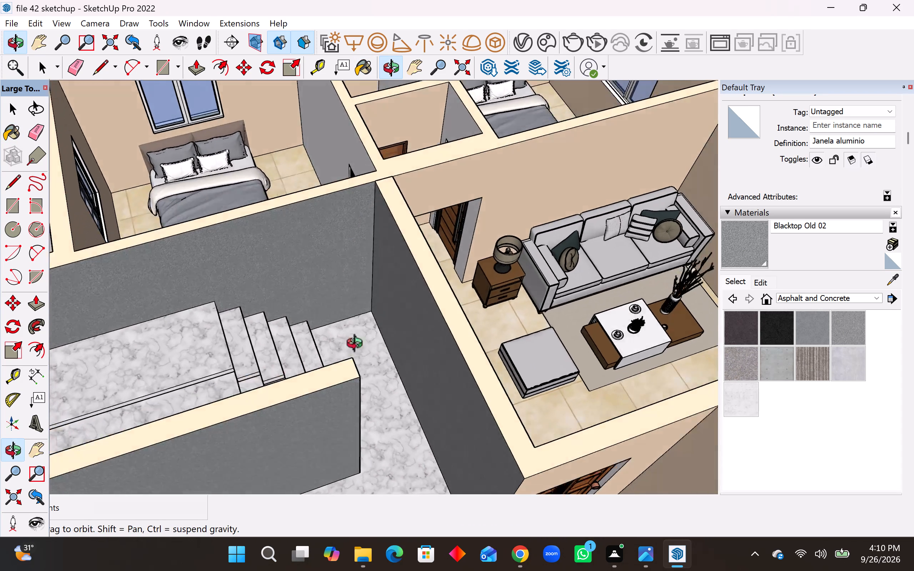
pyautogui.moveTo(358, 345); pyautogui.dragTo(116, 352, button='middle')
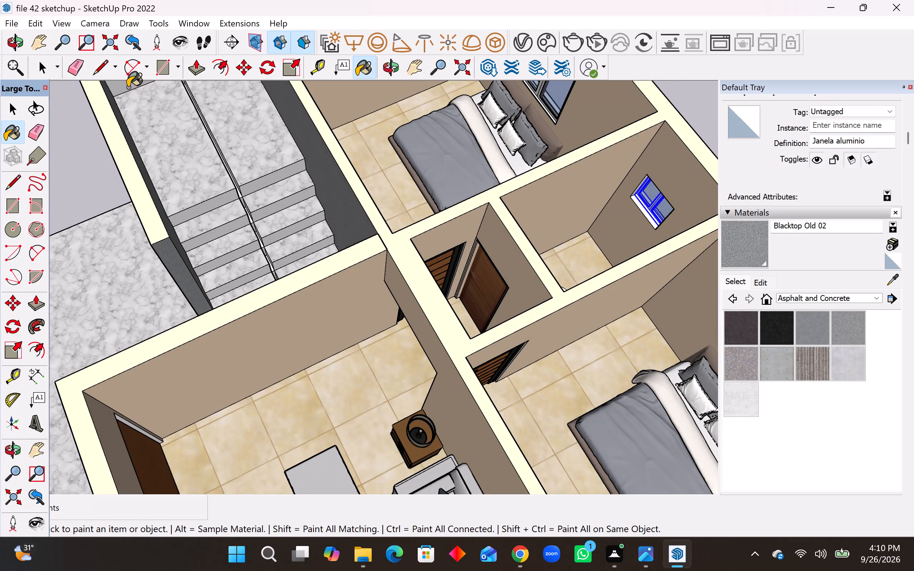
pyautogui.click(126, 87)
# Paint the unpainted partition walls of the bedroom beside the stairs, the bathroom and the small hallway with 0012_Bisque from Colors-Named.
pyautogui.scroll(-9, 161, 186)
pyautogui.moveTo(167, 193); pyautogui.dragTo(374, 141, button='middle')
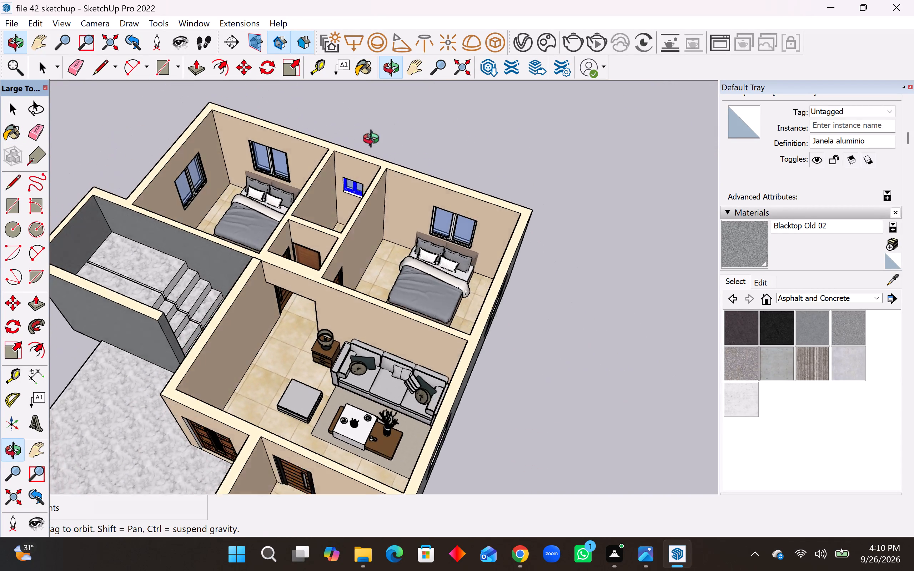
pyautogui.moveTo(374, 141); pyautogui.dragTo(768, 131, button='middle')
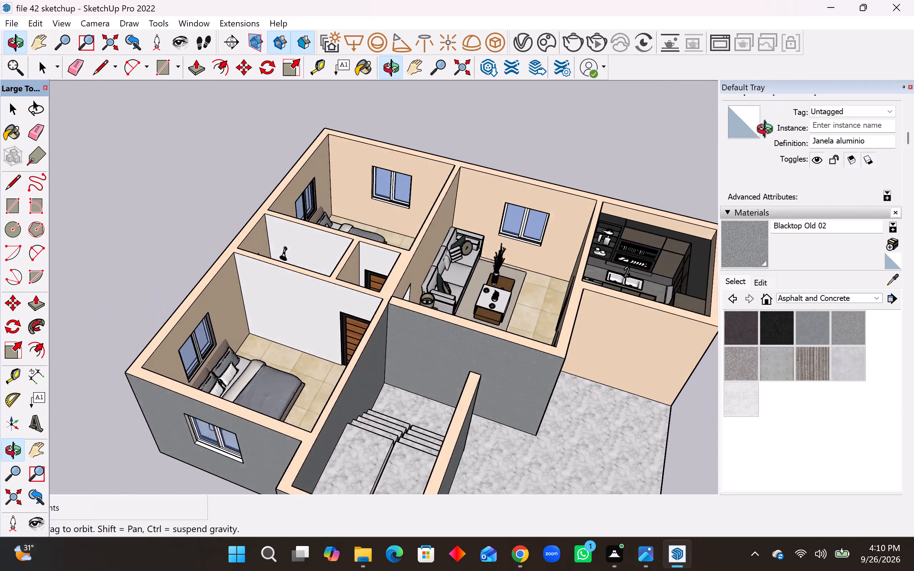
pyautogui.moveTo(768, 131); pyautogui.dragTo(775, 169, button='middle')
pyautogui.click(858, 299)
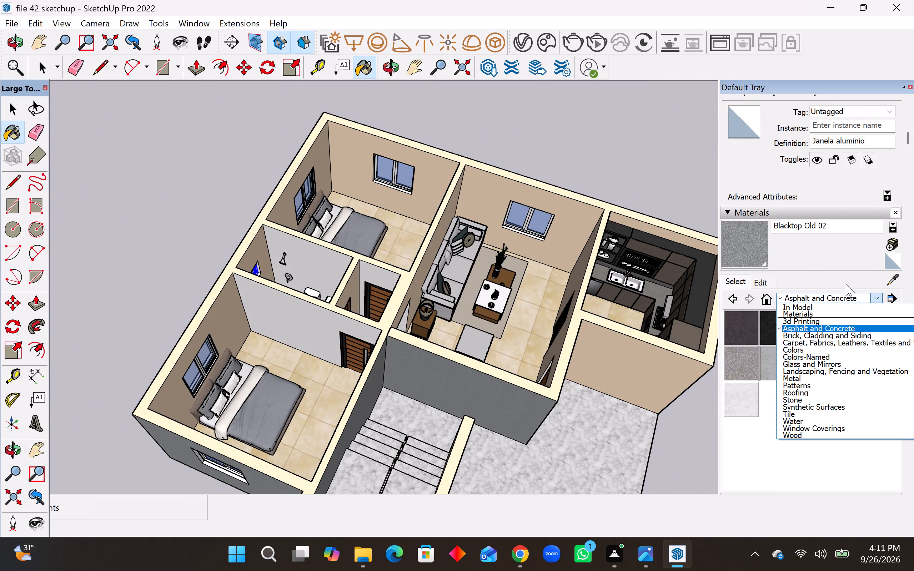
pyautogui.click(841, 354)
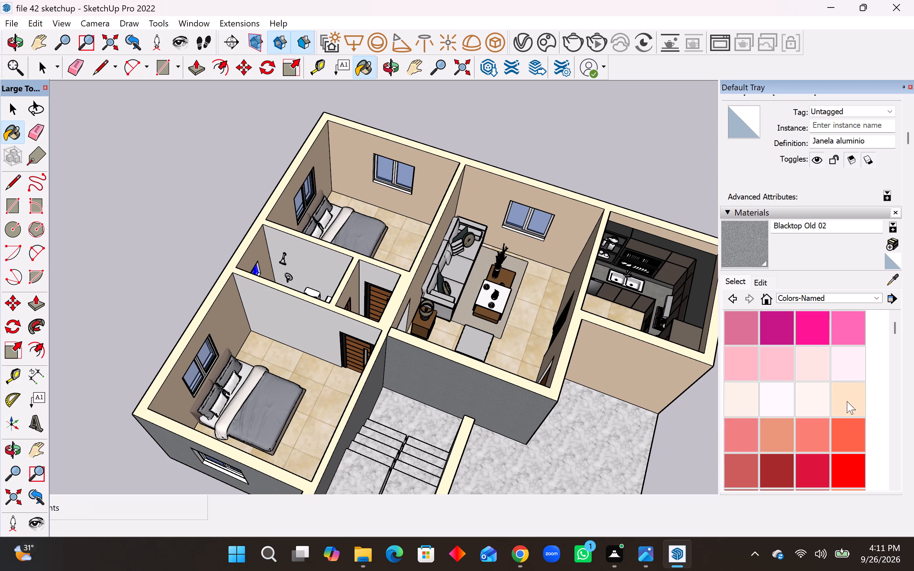
pyautogui.click(847, 405)
pyautogui.click(298, 332)
pyautogui.click(322, 275)
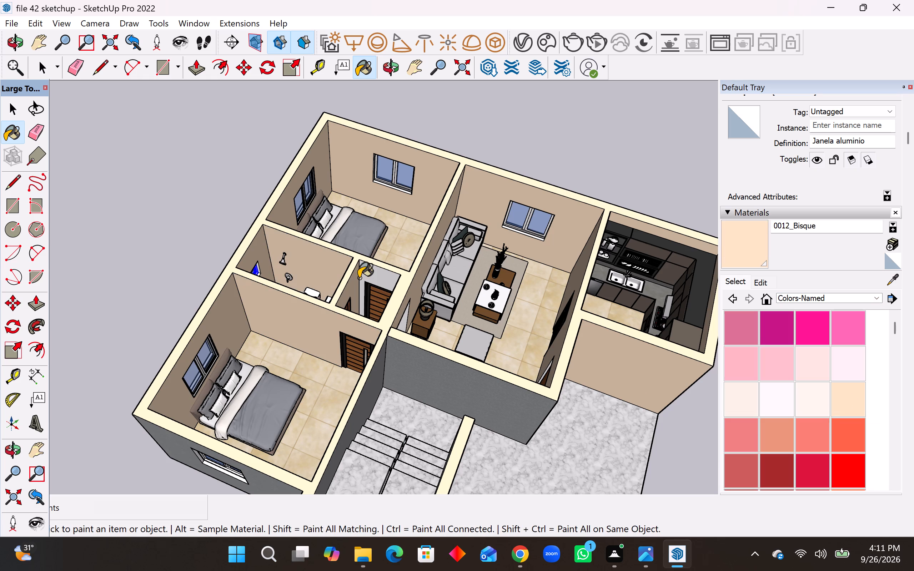
pyautogui.click(362, 277)
# Paint the jamb of the living room's opening to the hallway with 0012_Bisque.
pyautogui.moveTo(415, 313); pyautogui.dragTo(259, 285, button='middle')
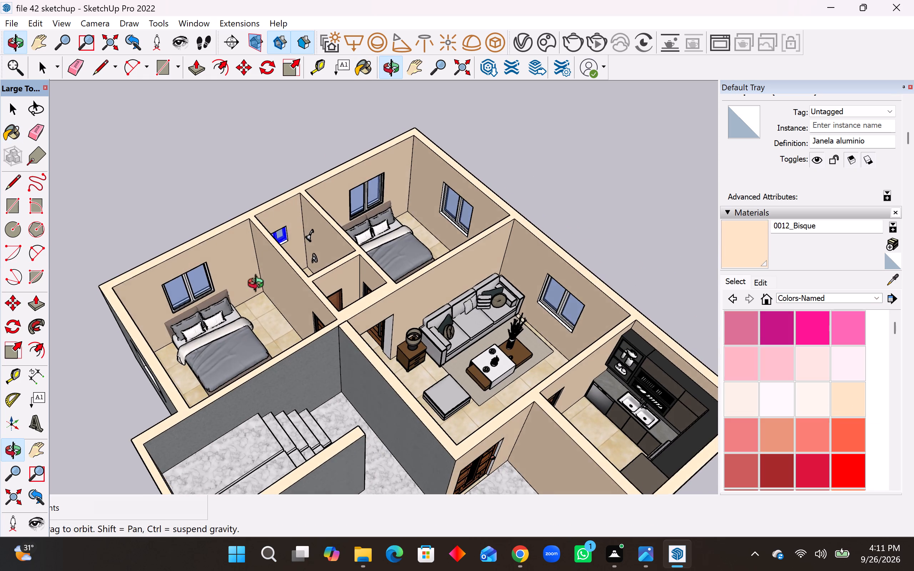
pyautogui.moveTo(259, 285); pyautogui.dragTo(257, 285, button='middle')
pyautogui.click(379, 335)
pyautogui.click(384, 335)
pyautogui.moveTo(407, 335); pyautogui.dragTo(406, 335, button='middle')
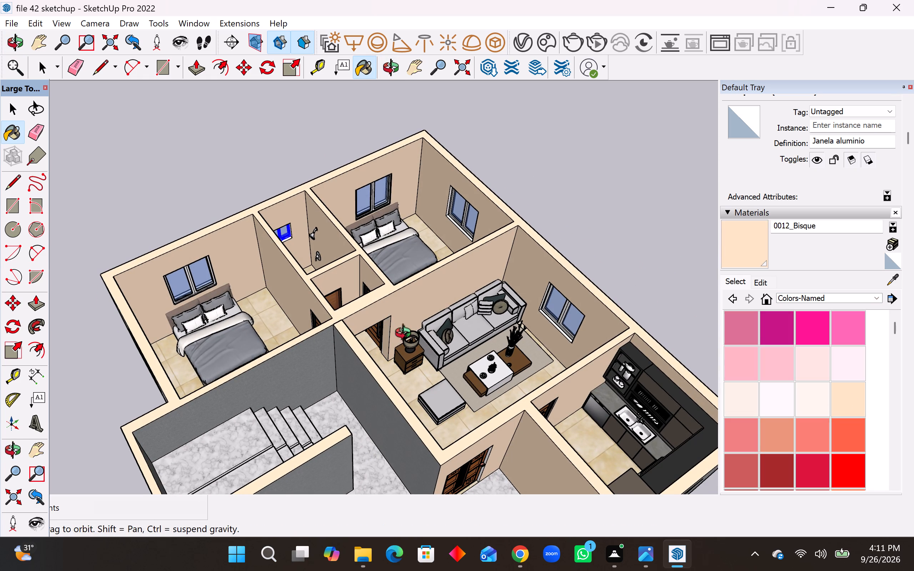
# Copy the bedroom's back wall window, the one in line with the living room, about 35' 3" into the kitchen's empty end wall opening.
pyautogui.moveTo(406, 335); pyautogui.dragTo(543, 252, button='middle')
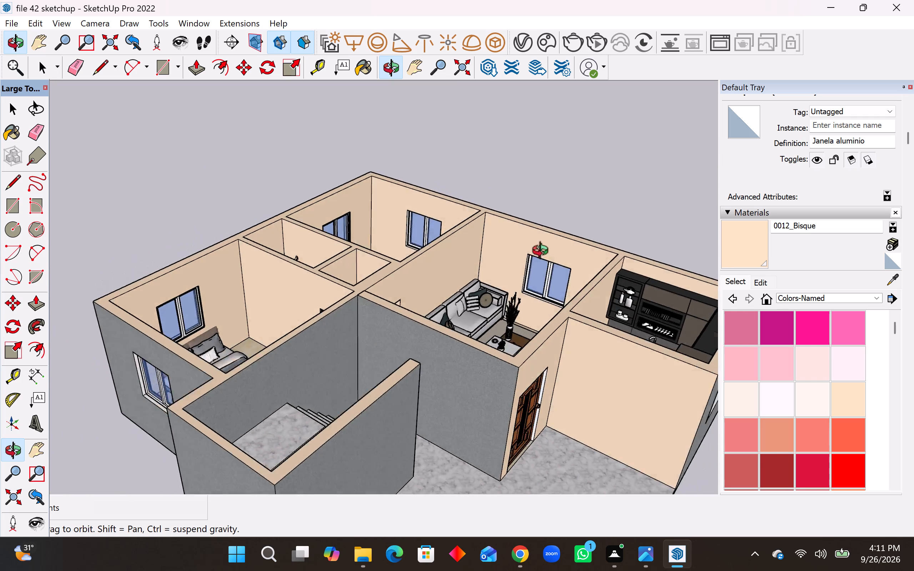
pyautogui.moveTo(543, 252); pyautogui.dragTo(742, 311, button='middle')
pyautogui.moveTo(258, 313); pyautogui.dragTo(720, 374, button='middle')
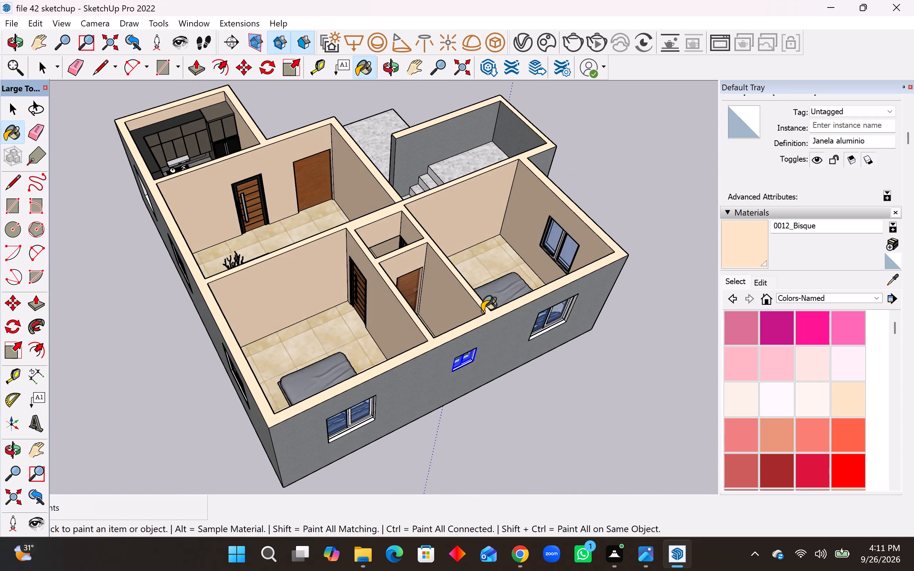
pyautogui.moveTo(313, 264); pyautogui.dragTo(583, 242, button='middle')
pyautogui.moveTo(205, 293); pyautogui.dragTo(288, 278, button='middle')
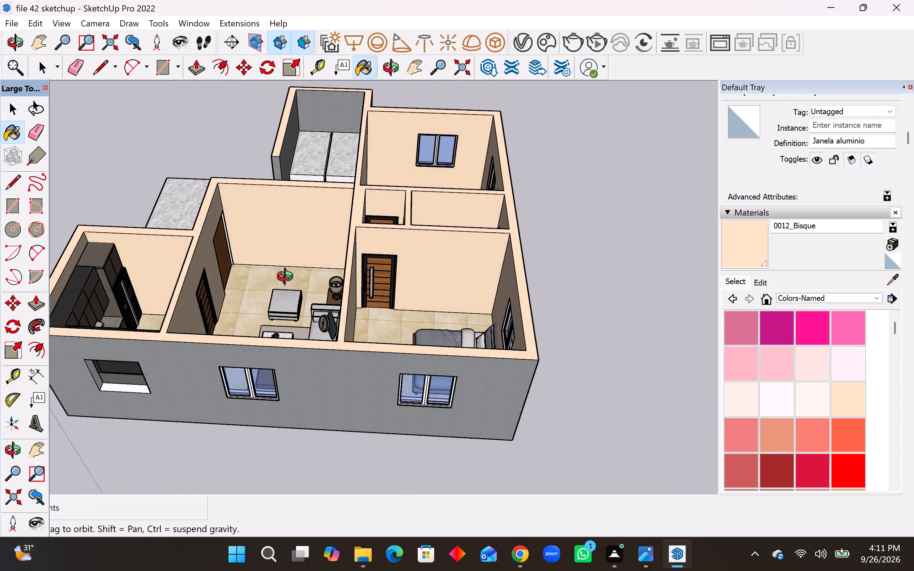
pyautogui.moveTo(288, 278); pyautogui.dragTo(681, 186, button='middle')
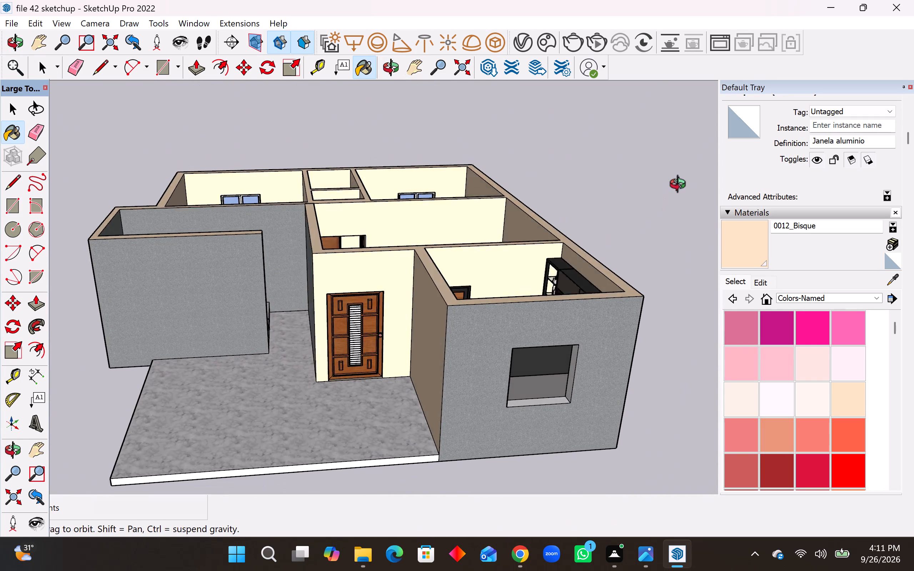
pyautogui.moveTo(681, 186); pyautogui.dragTo(593, 337, button='middle')
pyautogui.press('space')
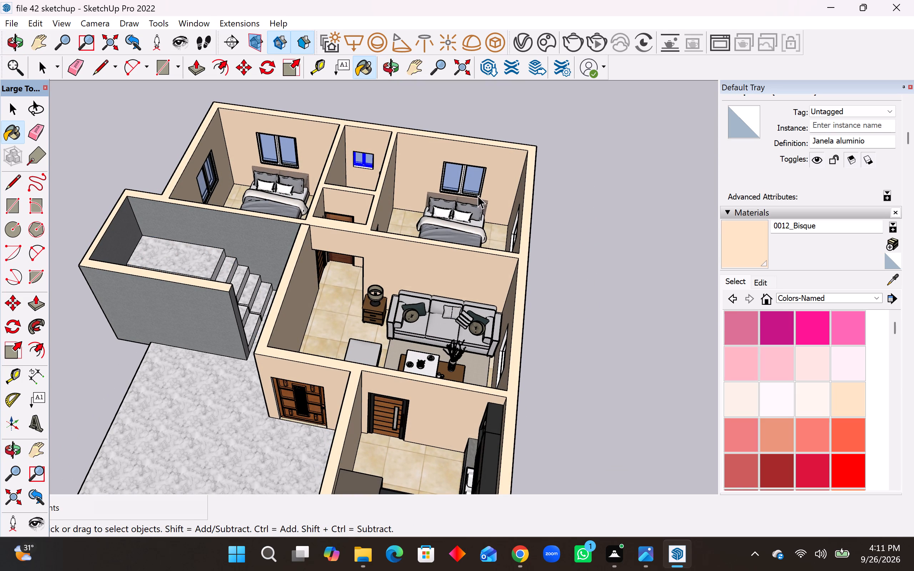
pyautogui.click(473, 190)
pyautogui.press('m')
pyautogui.scroll(1, 473, 214)
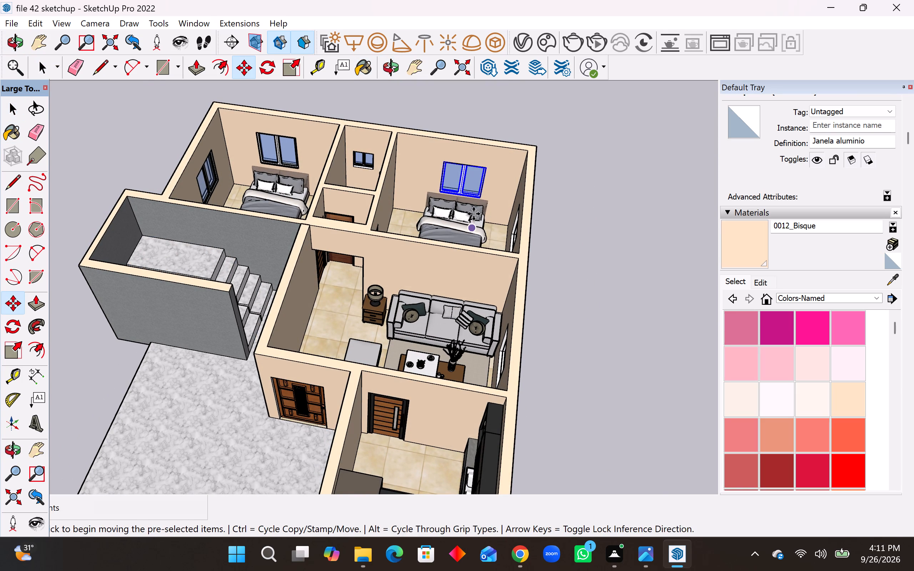
pyautogui.scroll(7, 473, 214)
pyautogui.click(485, 188)
pyautogui.scroll(-5, 501, 223)
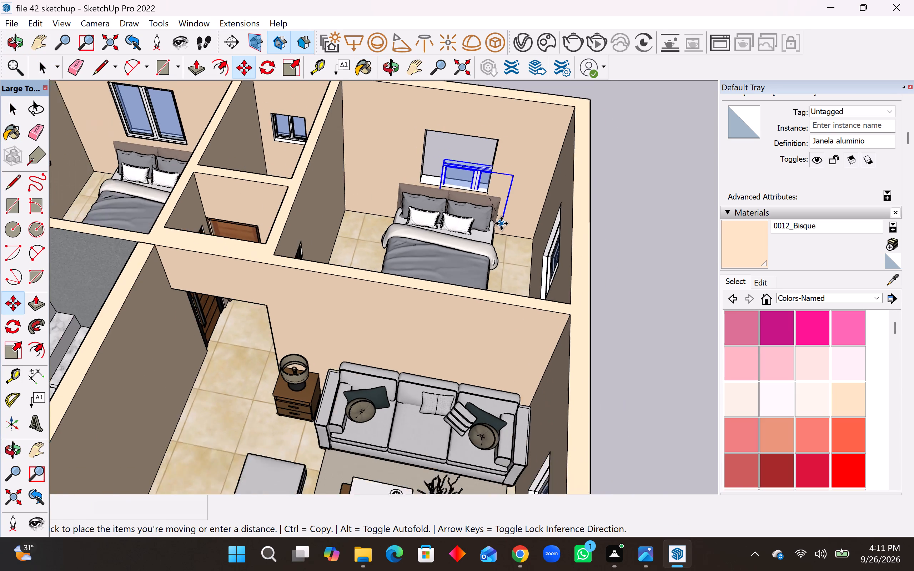
pyautogui.scroll(-14, 501, 223)
pyautogui.scroll(3, 464, 406)
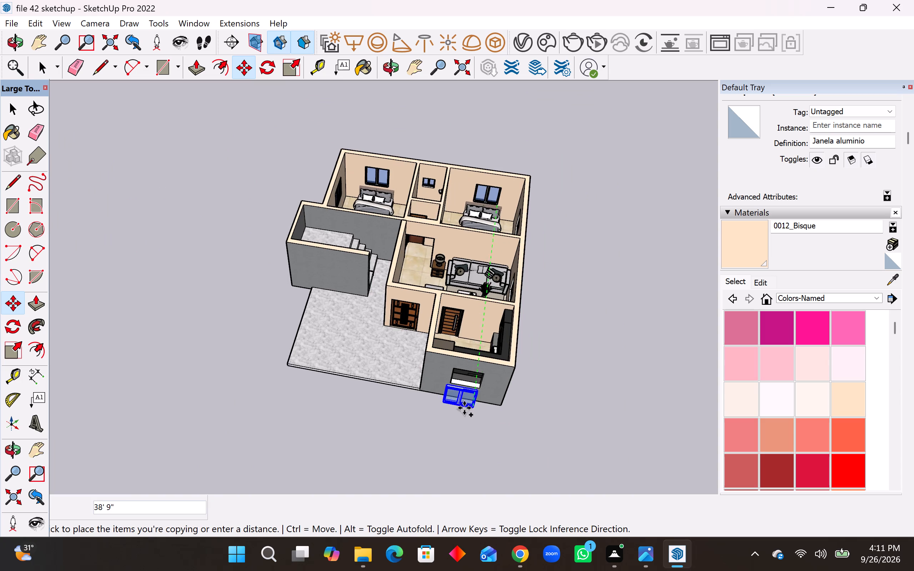
pyautogui.scroll(15, 464, 408)
pyautogui.click(497, 378)
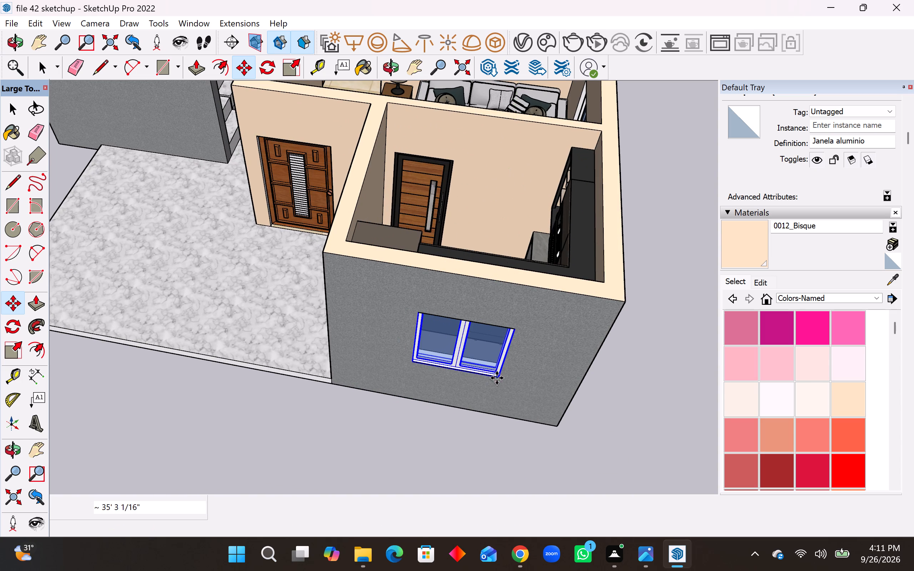
pyautogui.moveTo(554, 359); pyautogui.dragTo(278, 300, button='middle')
pyautogui.moveTo(264, 340); pyautogui.dragTo(263, 340, button='middle')
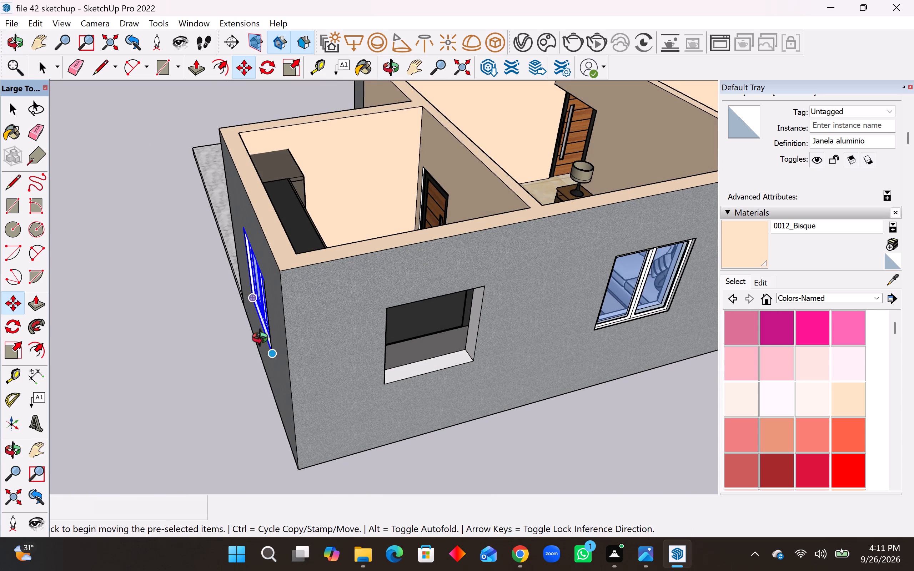
pyautogui.moveTo(263, 340); pyautogui.dragTo(360, 332, button='middle')
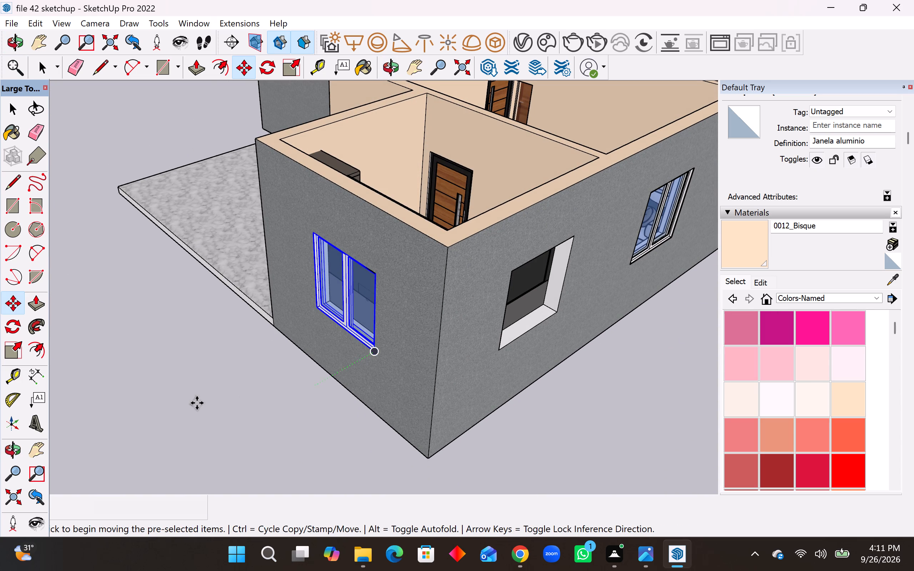
pyautogui.press('space')
pyautogui.click(195, 403)
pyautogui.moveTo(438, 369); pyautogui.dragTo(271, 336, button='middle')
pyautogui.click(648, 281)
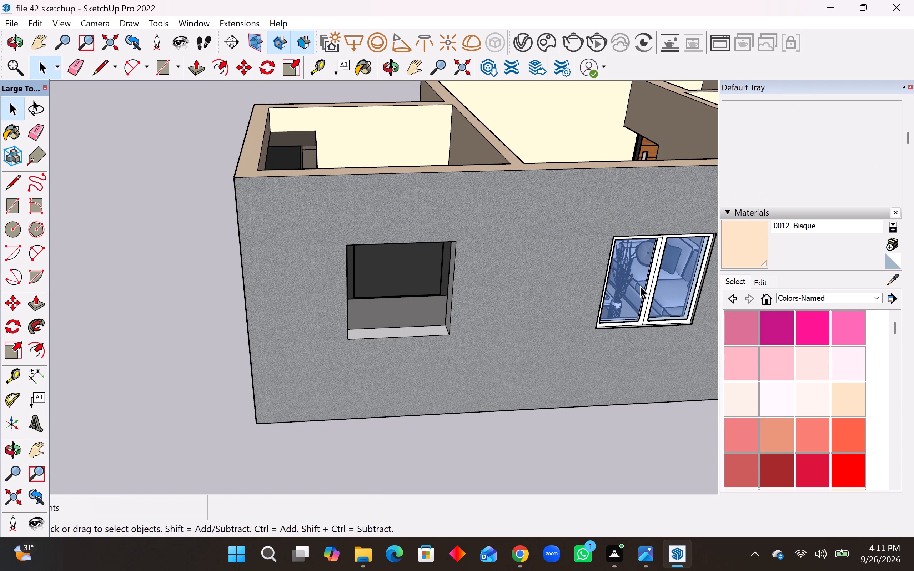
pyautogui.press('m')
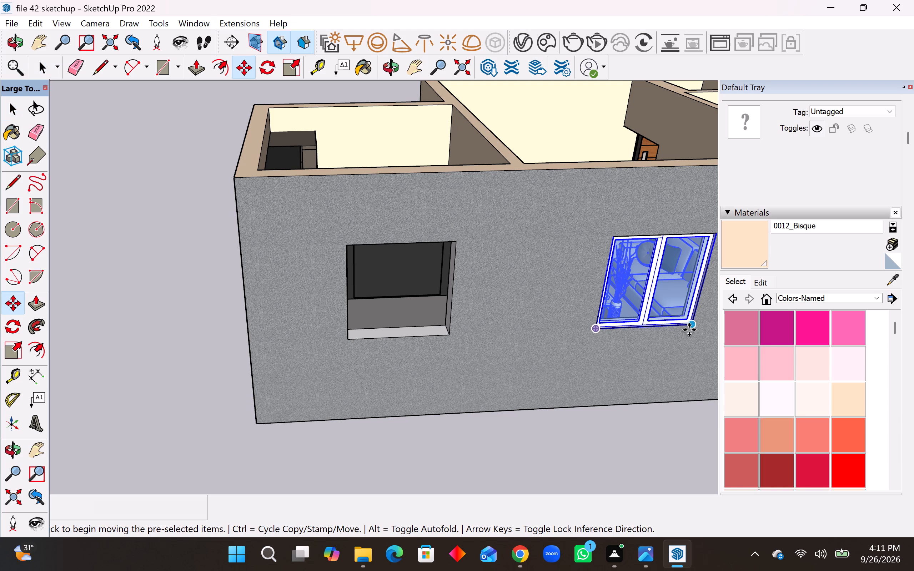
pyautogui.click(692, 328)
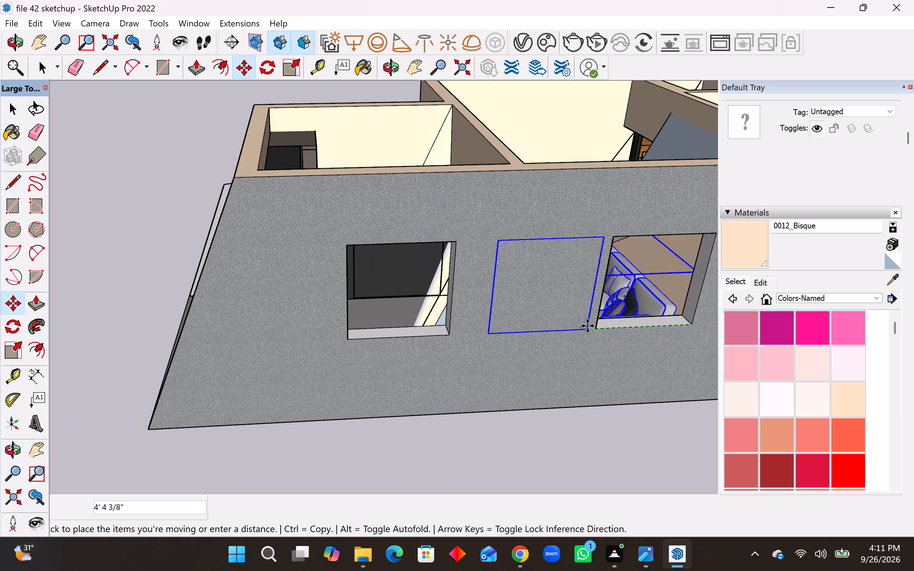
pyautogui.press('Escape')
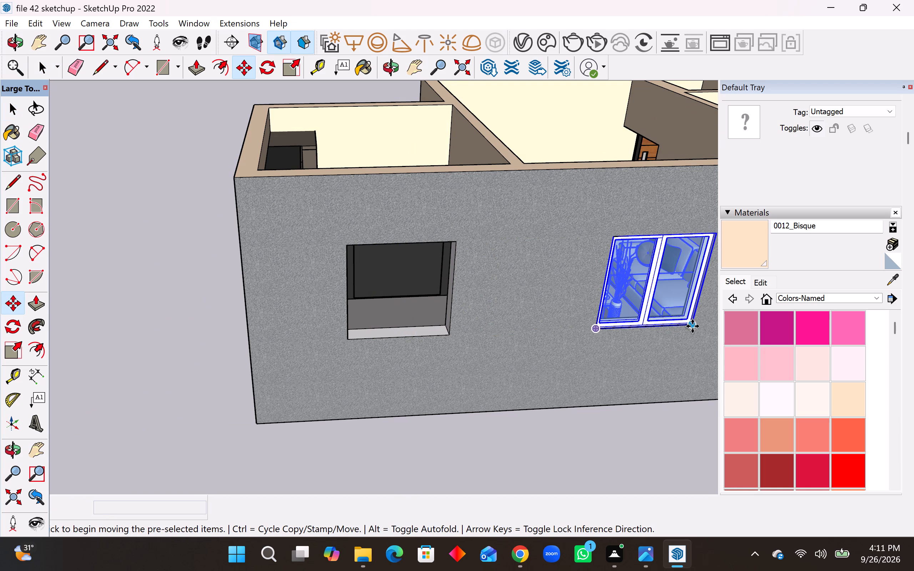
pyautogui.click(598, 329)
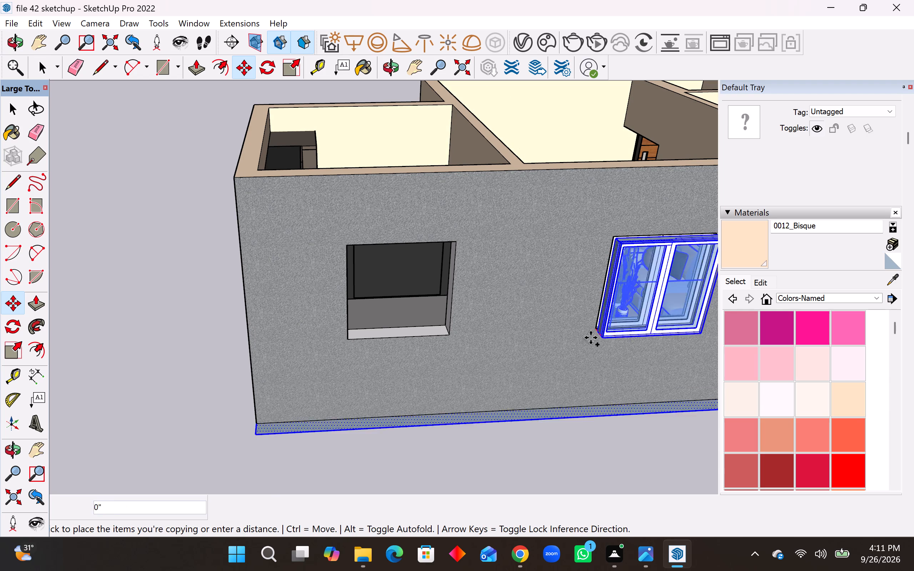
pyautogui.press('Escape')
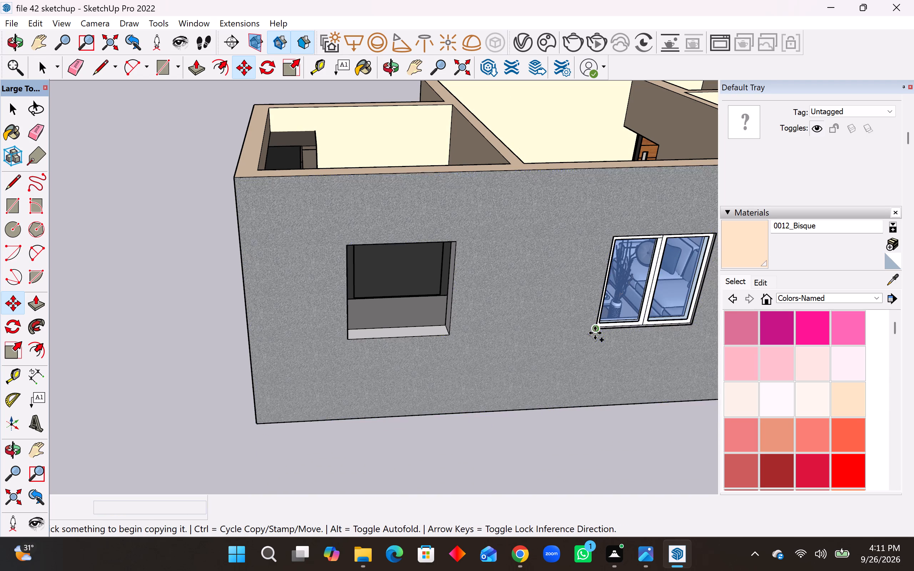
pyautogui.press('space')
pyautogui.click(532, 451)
# Copy the living room's window about 9' 11" along the outer side wall into the kitchen's empty side opening.
pyautogui.click(635, 310)
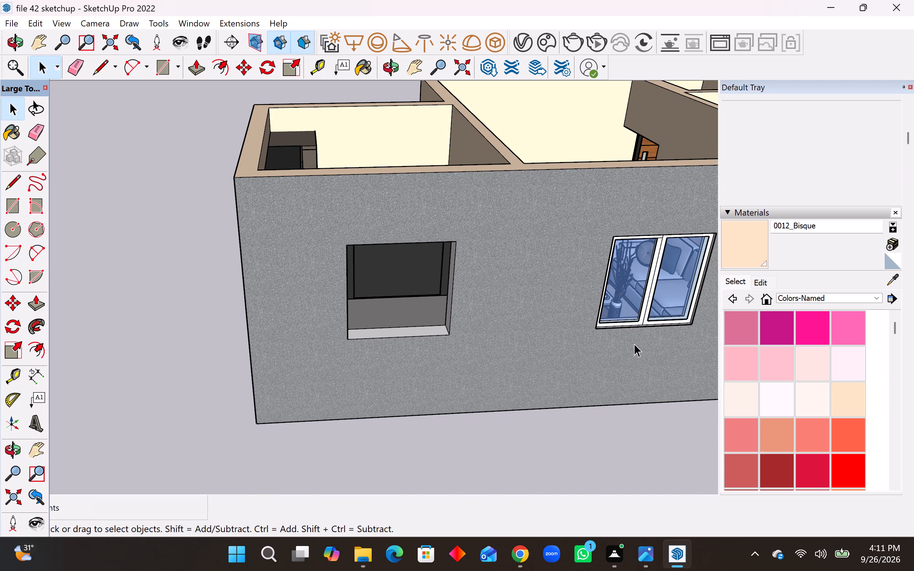
pyautogui.press('m')
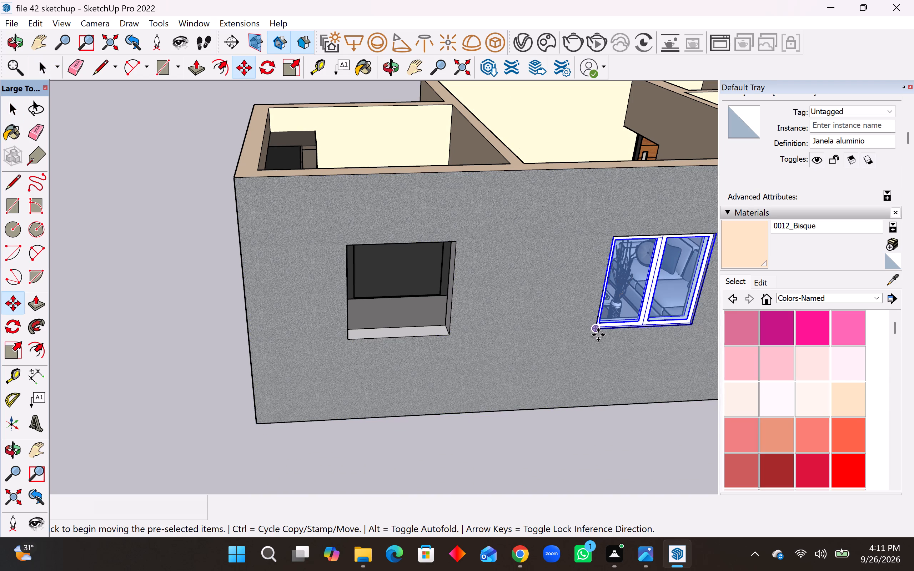
pyautogui.click(598, 335)
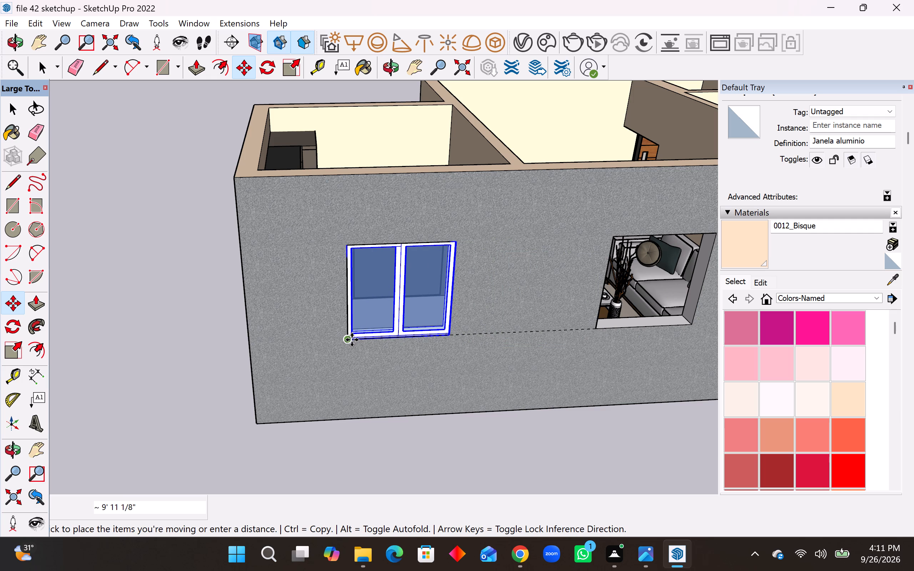
pyautogui.click(352, 340)
pyautogui.scroll(-9, 362, 363)
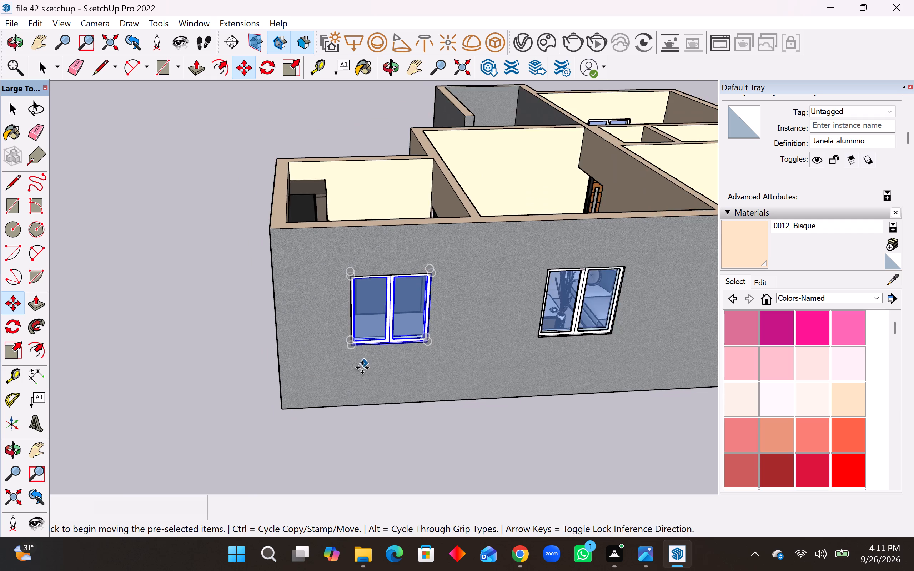
pyautogui.scroll(-2, 362, 368)
pyautogui.press('space')
pyautogui.click(384, 445)
# Save the model with the whole house in view from above.
pyautogui.moveTo(369, 415); pyautogui.dragTo(621, 432, button='middle')
pyautogui.moveTo(376, 318); pyautogui.dragTo(451, 421, button='middle')
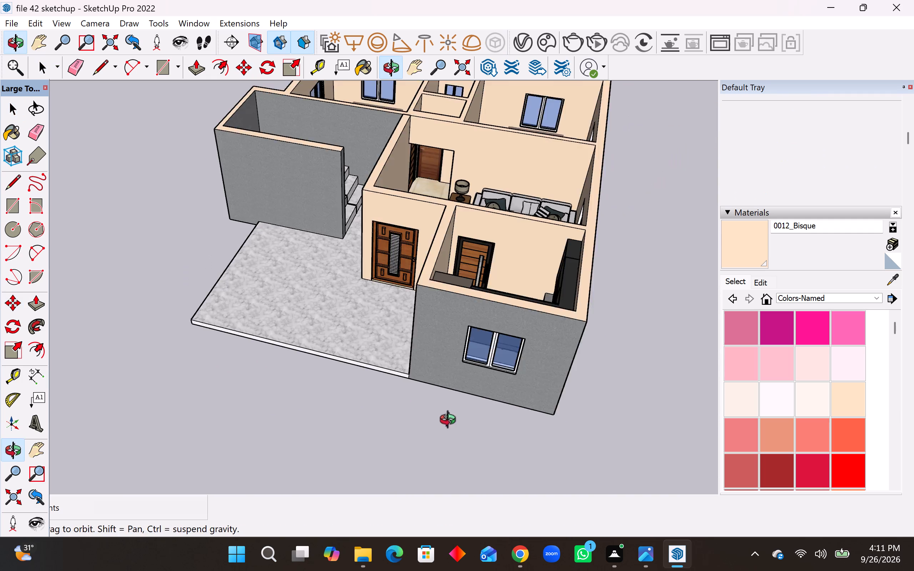
pyautogui.moveTo(451, 421); pyautogui.dragTo(451, 421, button='middle')
pyautogui.moveTo(429, 373); pyautogui.dragTo(461, 518, button='middle')
pyautogui.scroll(-11, 415, 404)
pyautogui.moveTo(447, 378); pyautogui.dragTo(457, 328, button='middle')
pyautogui.moveTo(444, 350); pyautogui.dragTo(417, 367, button='middle')
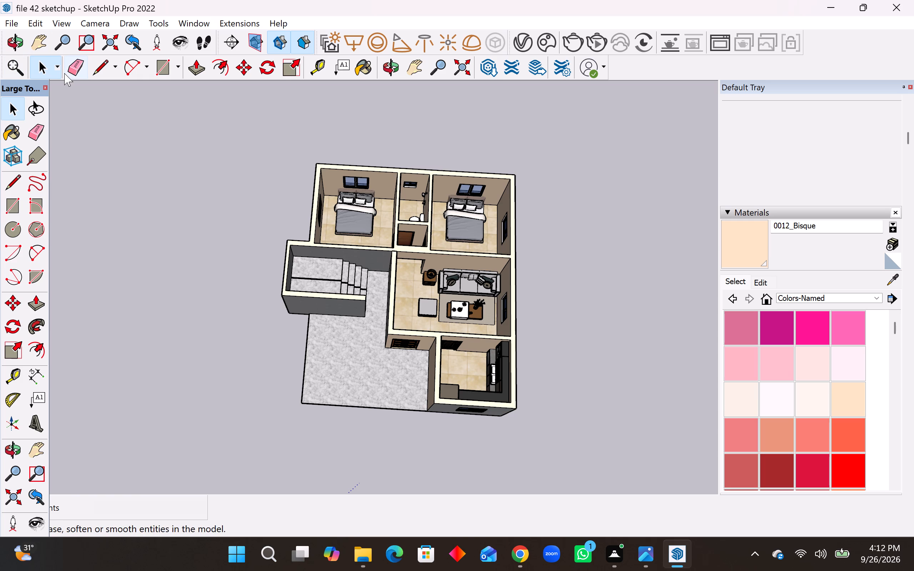
pyautogui.hotkey('ctrl', 's')
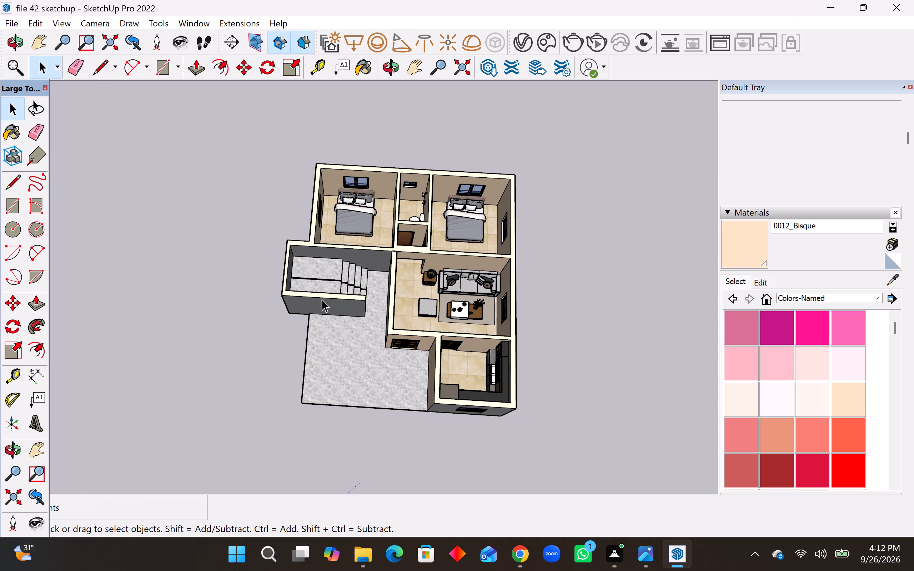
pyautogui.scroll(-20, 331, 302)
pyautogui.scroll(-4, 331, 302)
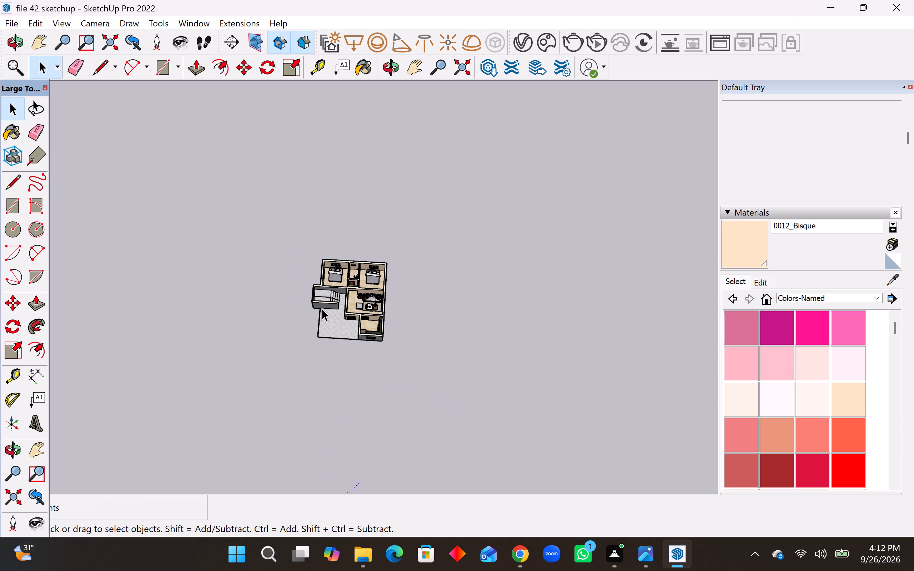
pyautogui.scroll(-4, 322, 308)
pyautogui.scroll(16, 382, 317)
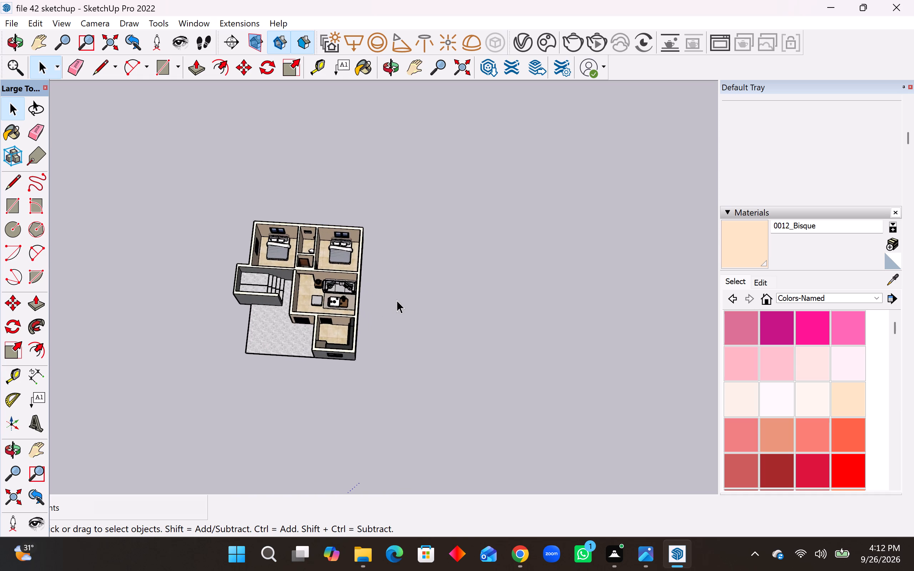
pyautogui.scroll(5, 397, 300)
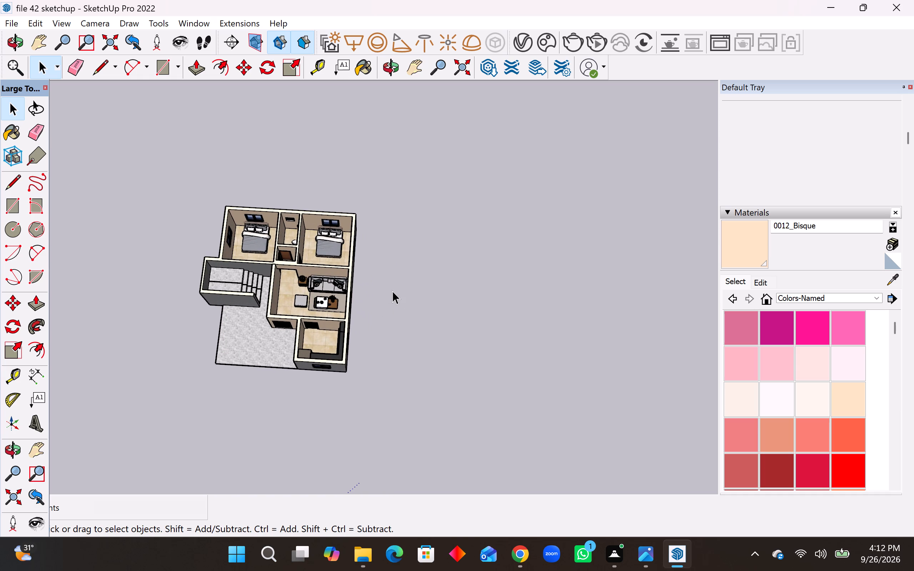